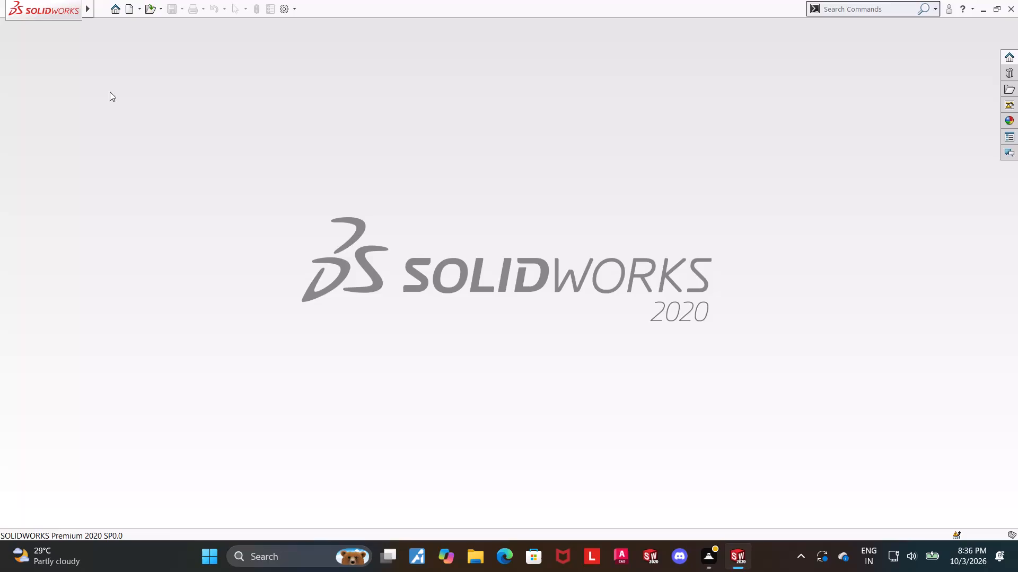
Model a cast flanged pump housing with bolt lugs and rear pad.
Create a new Part document.
click(130, 8)
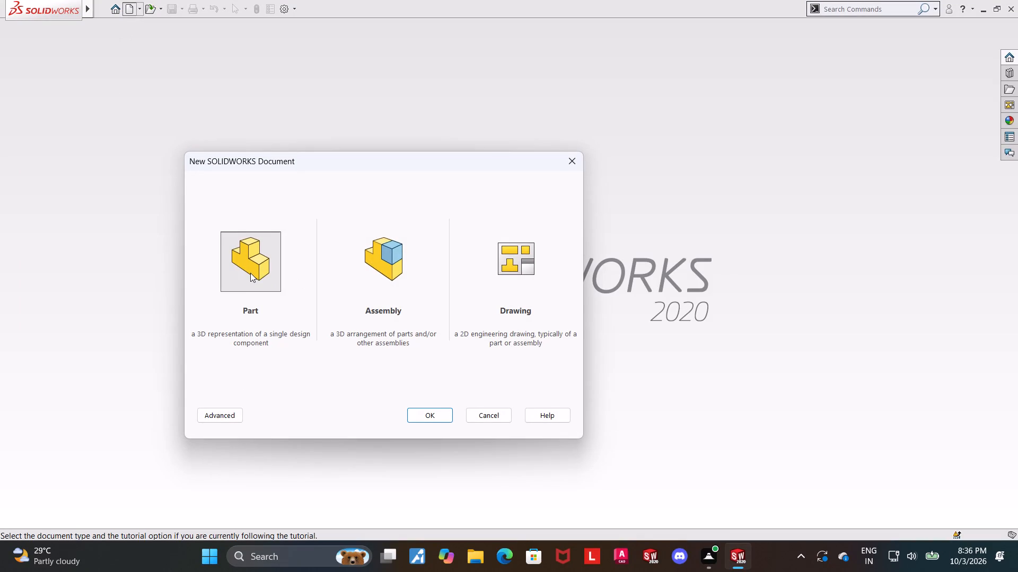
click(250, 273)
double_click(250, 273)
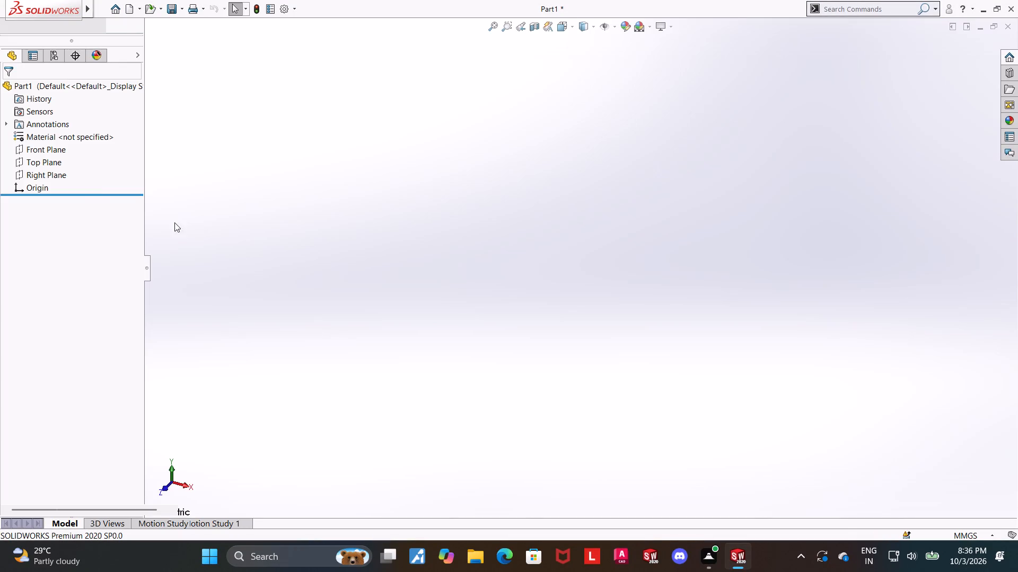
Start a sketch on the Front Plane and draw a circle centred on the origin.
click(82, 190)
click(86, 180)
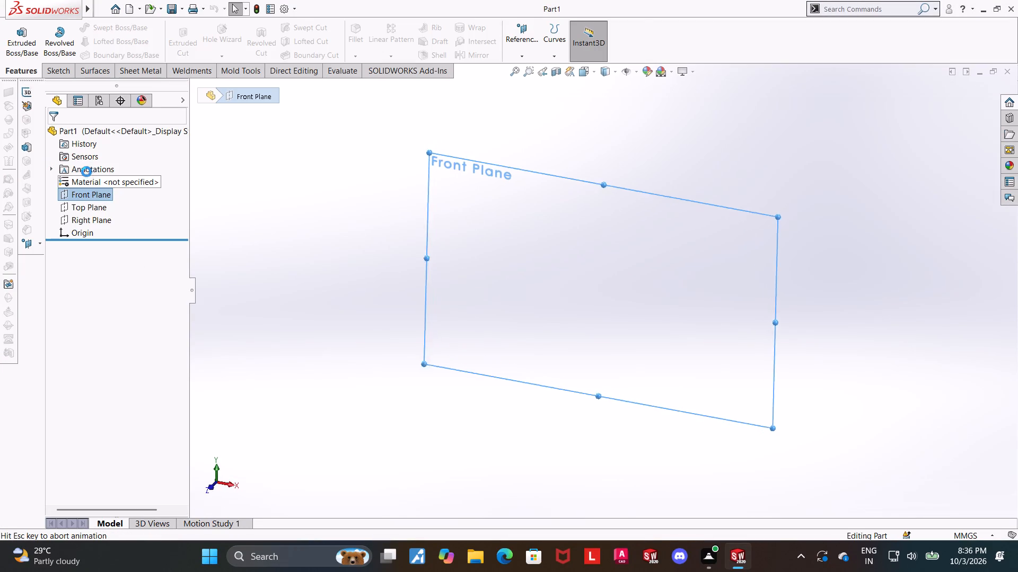
click(120, 28)
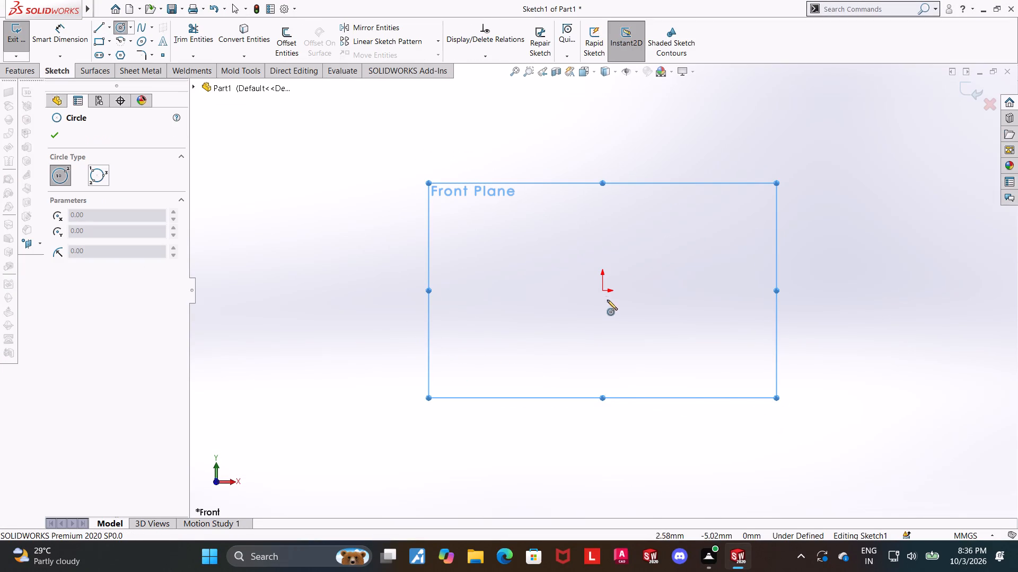
click(605, 291)
click(663, 218)
key(Escape)
Dimension the circle's diameter as 68 mm and close the sketch.
click(74, 26)
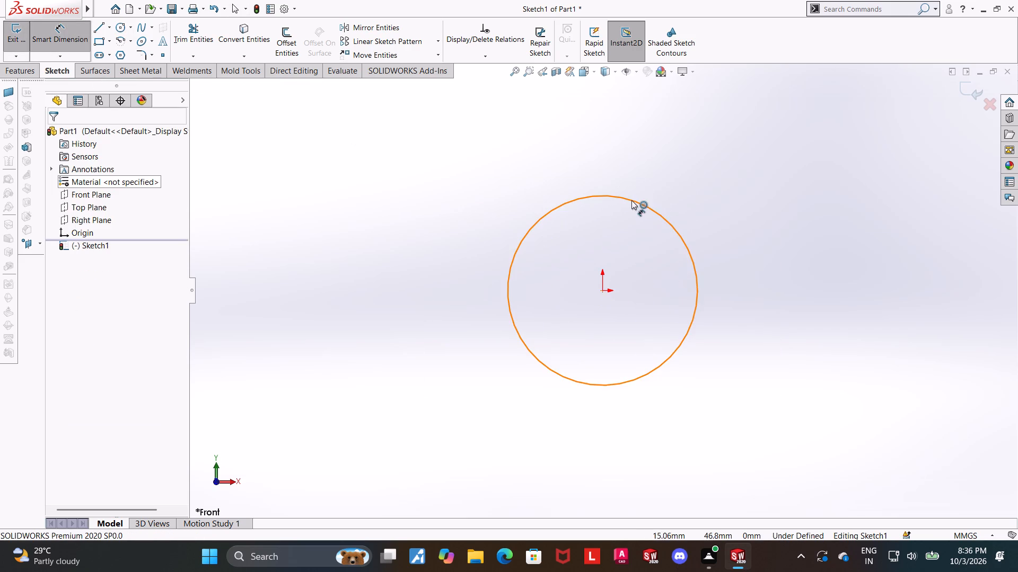
click(631, 200)
click(634, 180)
text(68)
key(Return)
key(Escape)
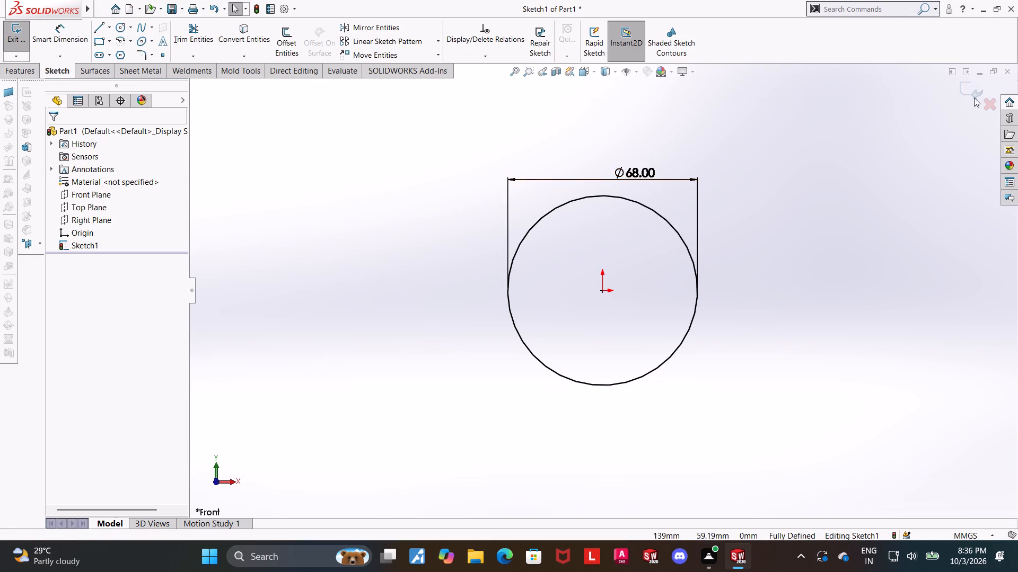
click(967, 91)
Extrude the circle sketch as a blind boss to a depth of 50 mm.
scroll(899, 207, up, 1)
middle_drag(888, 211, 835, 192)
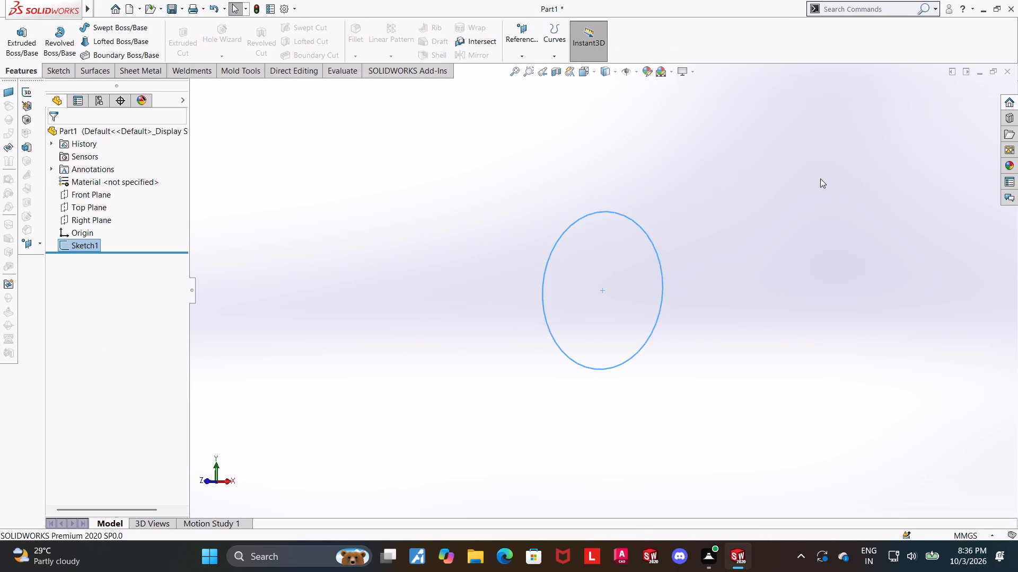
click(30, 34)
middle_drag(402, 236, 404, 248)
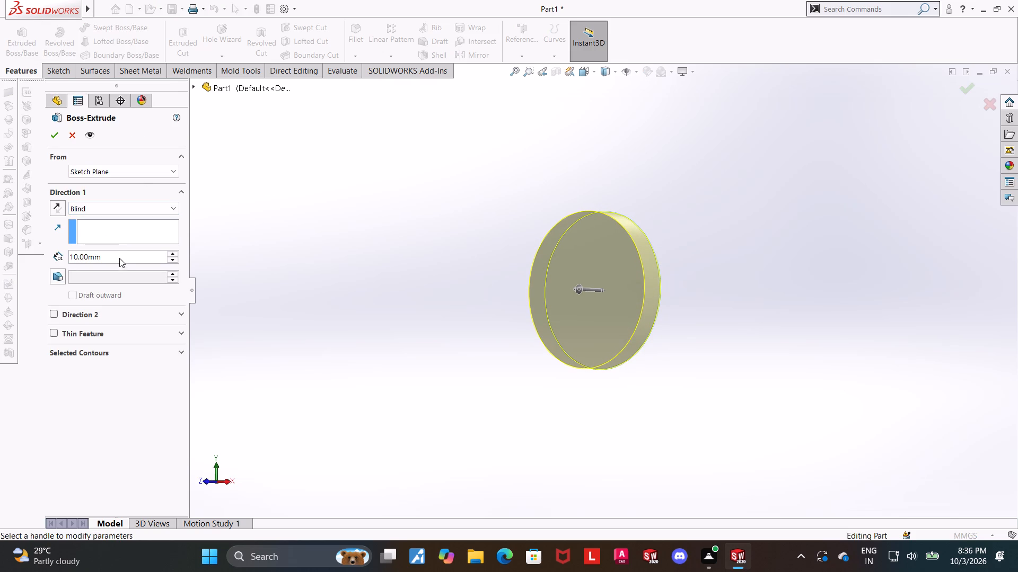
click(119, 256)
drag(129, 253, 0, 248)
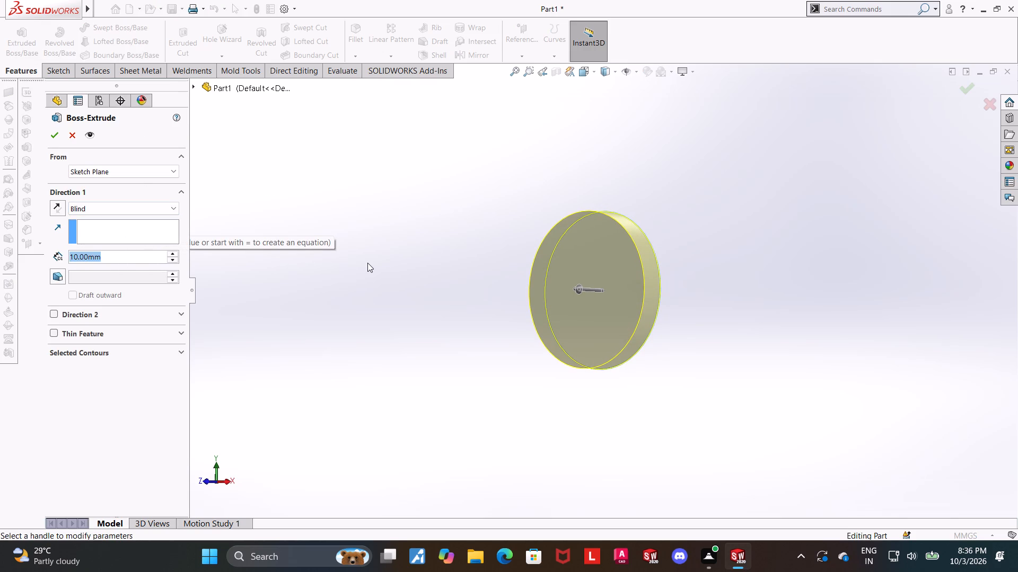
text(50)
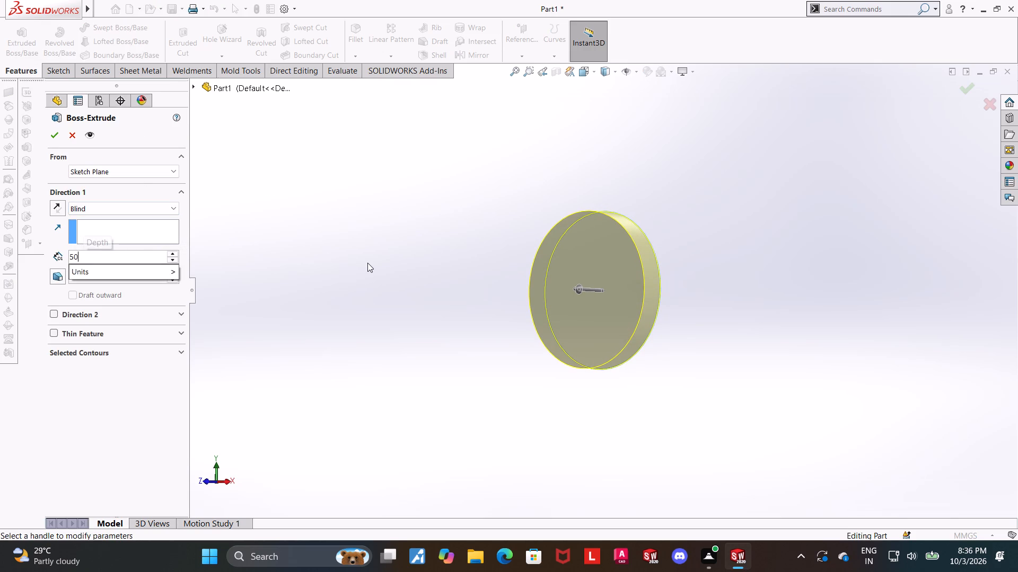
key(Return)
click(51, 140)
Start a new sketch on the flat front end face of the cylinder.
drag(473, 400, 469, 384)
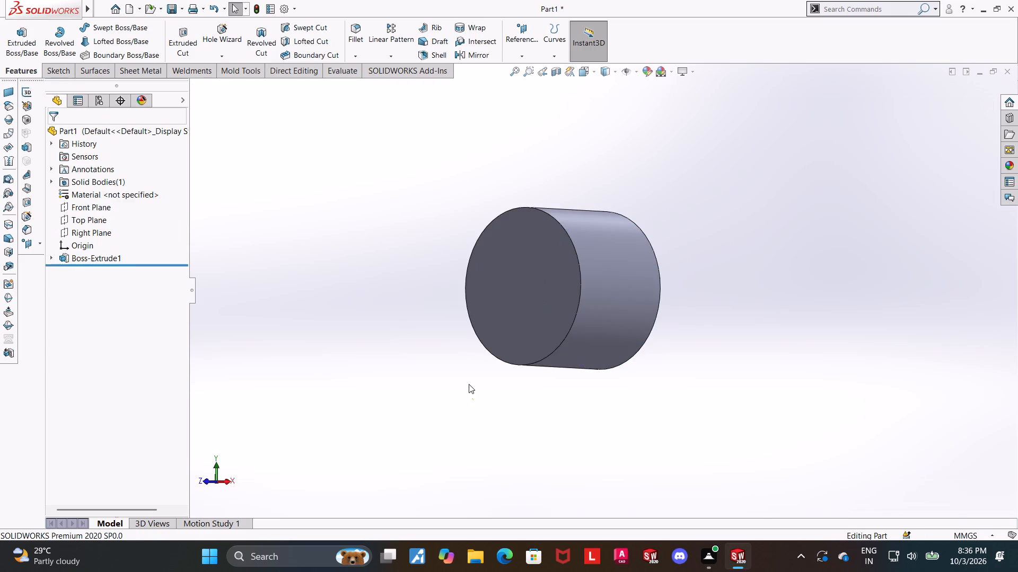
drag(469, 384, 471, 394)
middle_drag(498, 309, 521, 359)
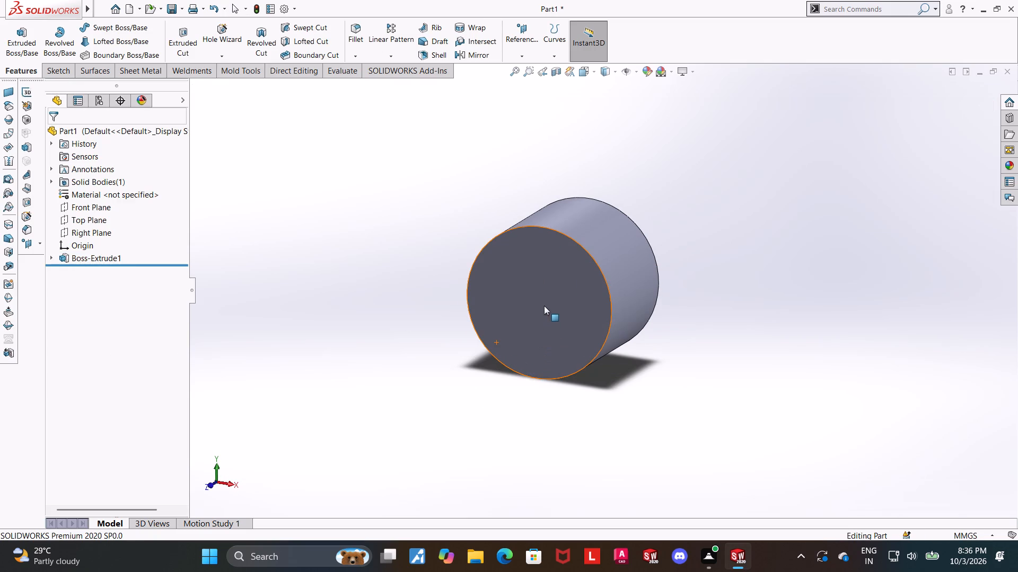
middle_drag(874, 247, 833, 288)
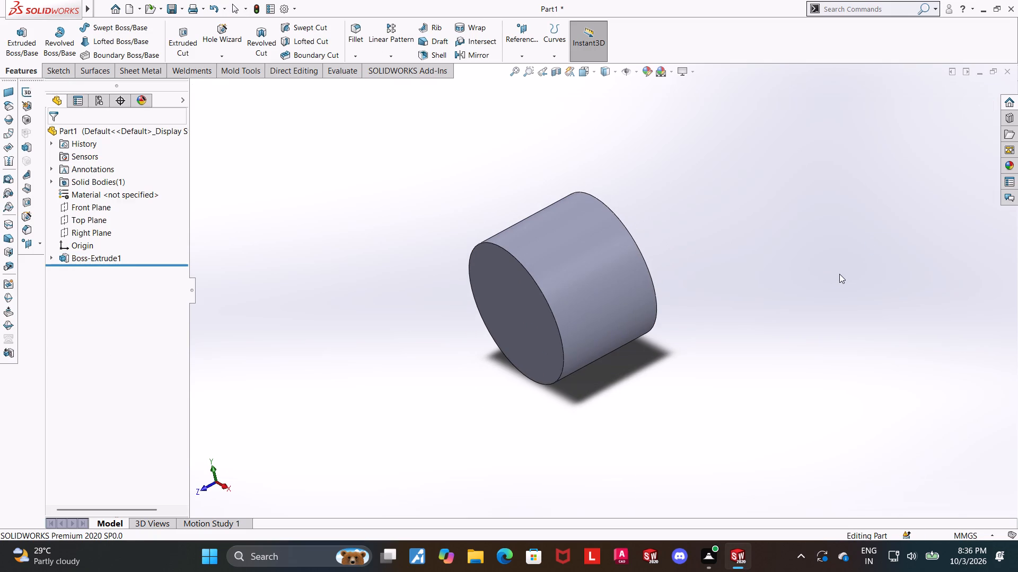
middle_drag(652, 285, 665, 265)
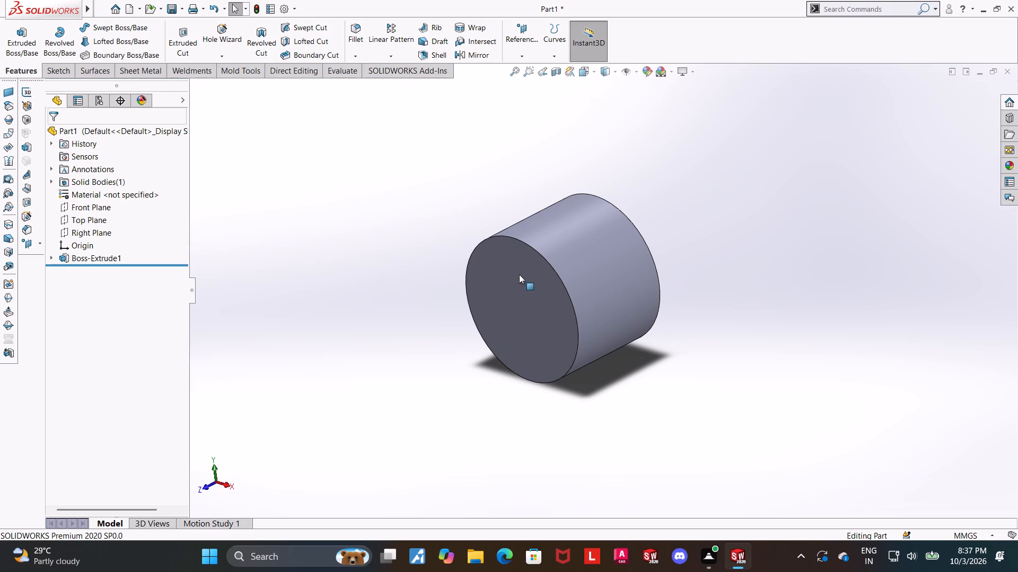
middle_drag(570, 276, 607, 265)
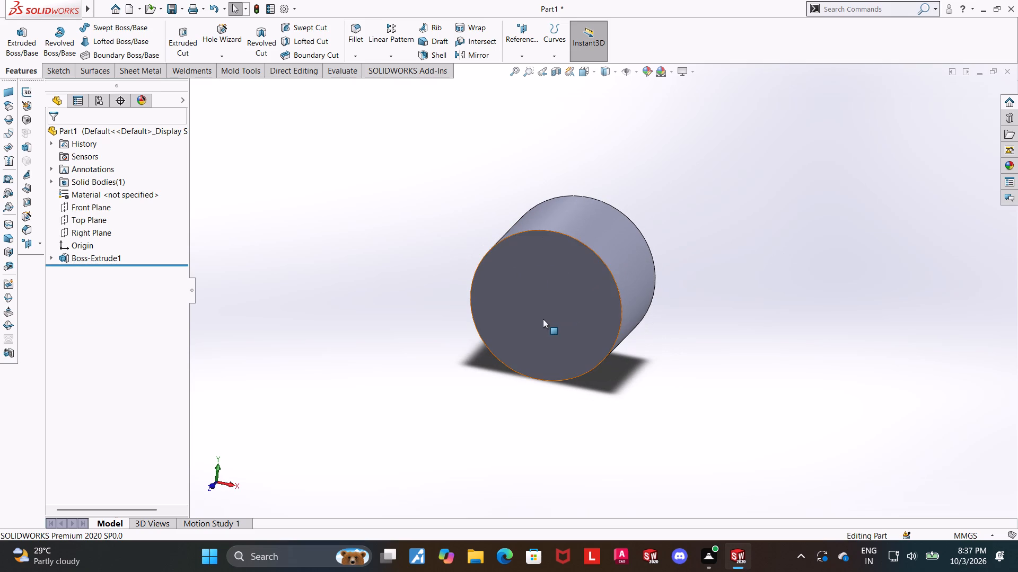
right_click(541, 305)
click(569, 294)
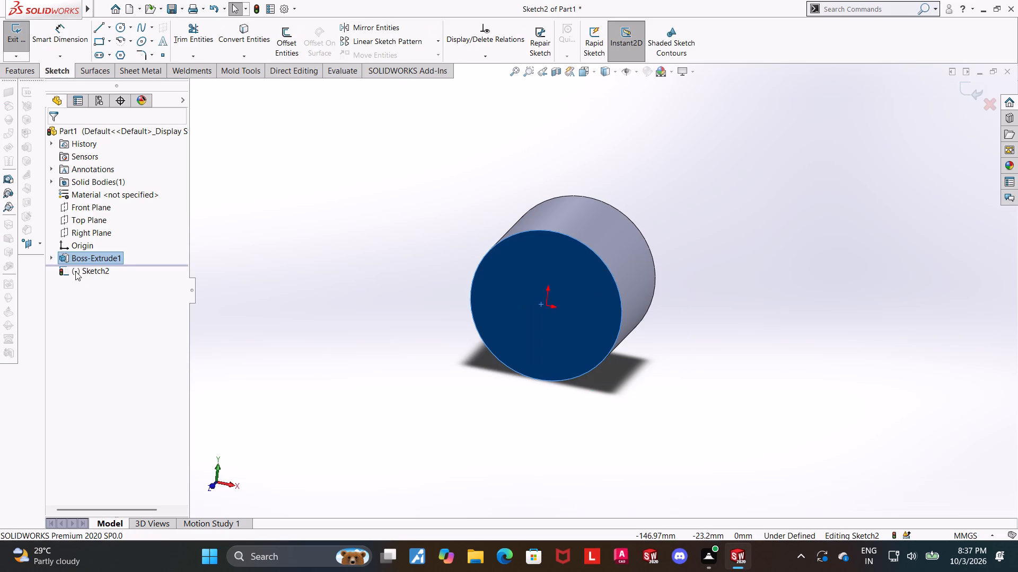
click(75, 271)
click(94, 258)
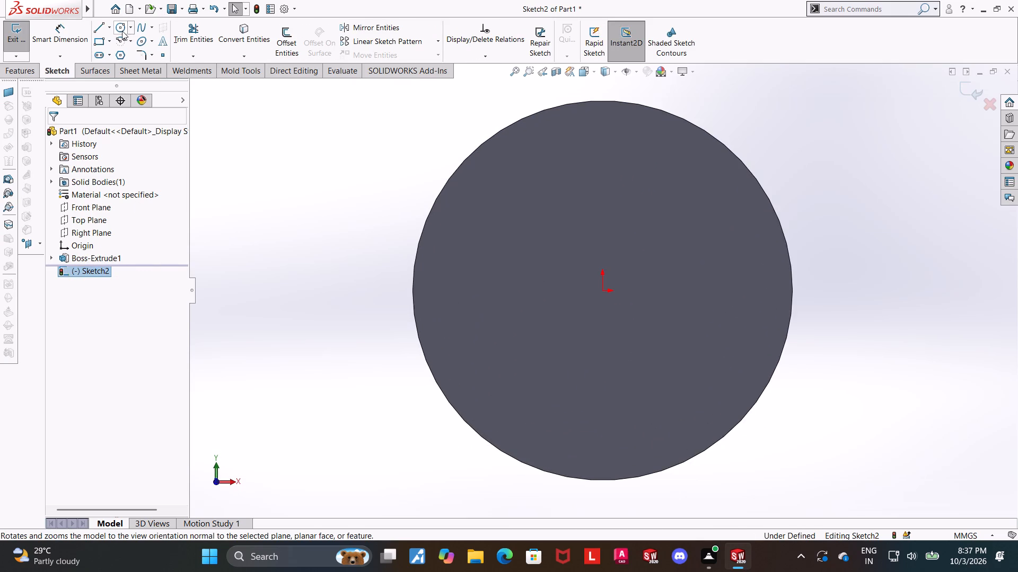
Draw a horizontal centerline across the full diameter of the end face, through the origin.
click(110, 26)
click(113, 52)
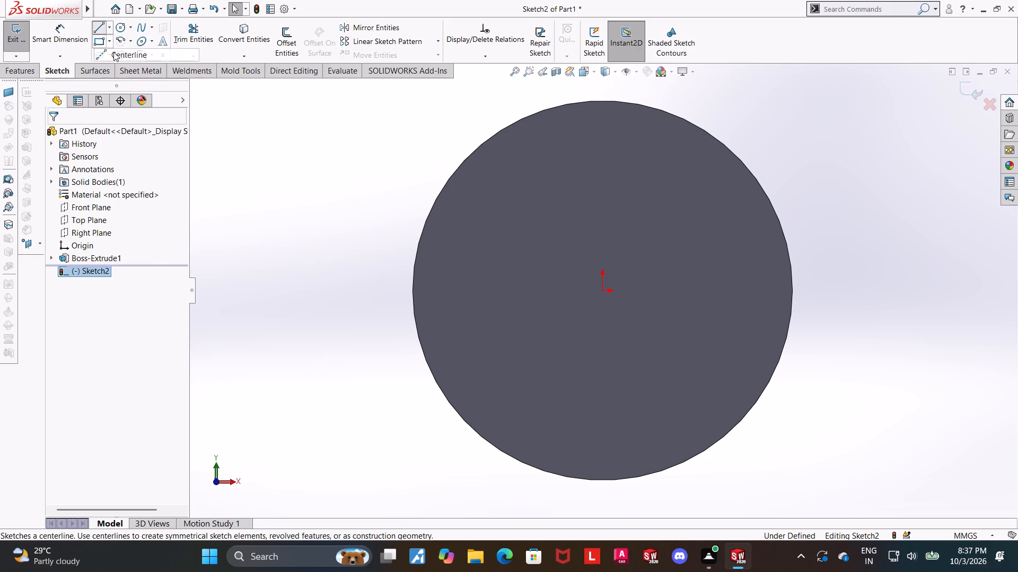
click(412, 290)
click(794, 292)
key(Escape)
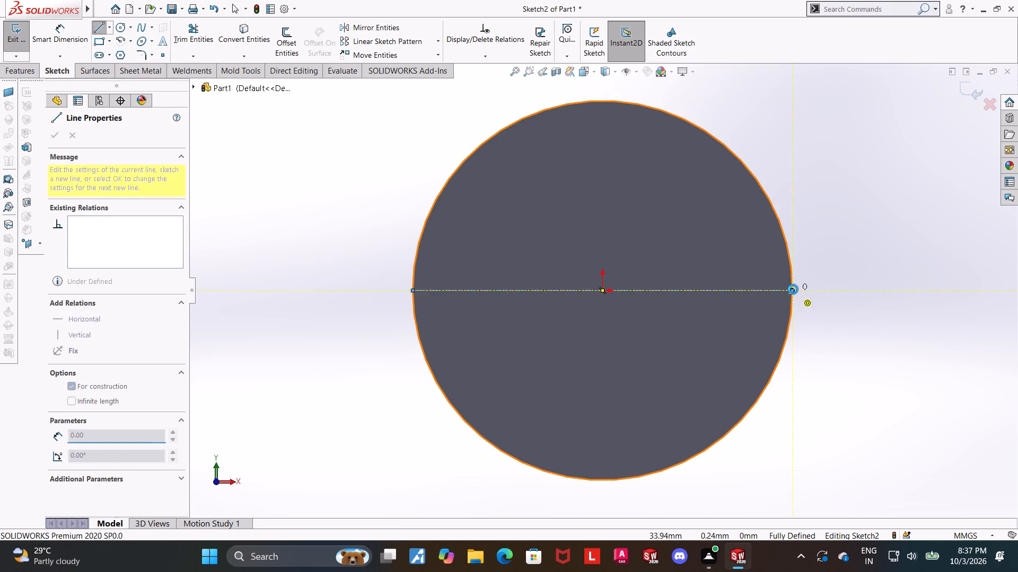
key(Escape)
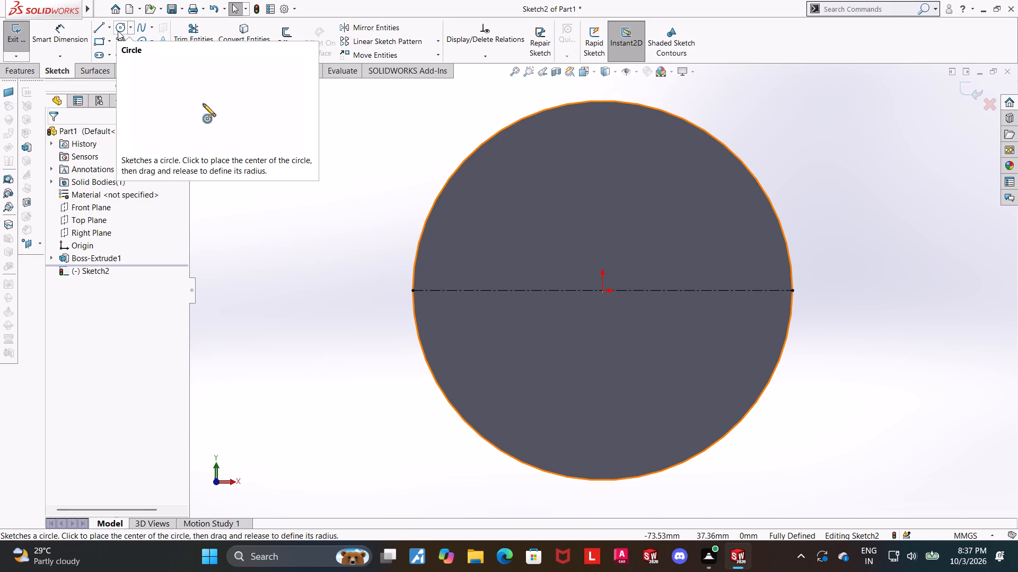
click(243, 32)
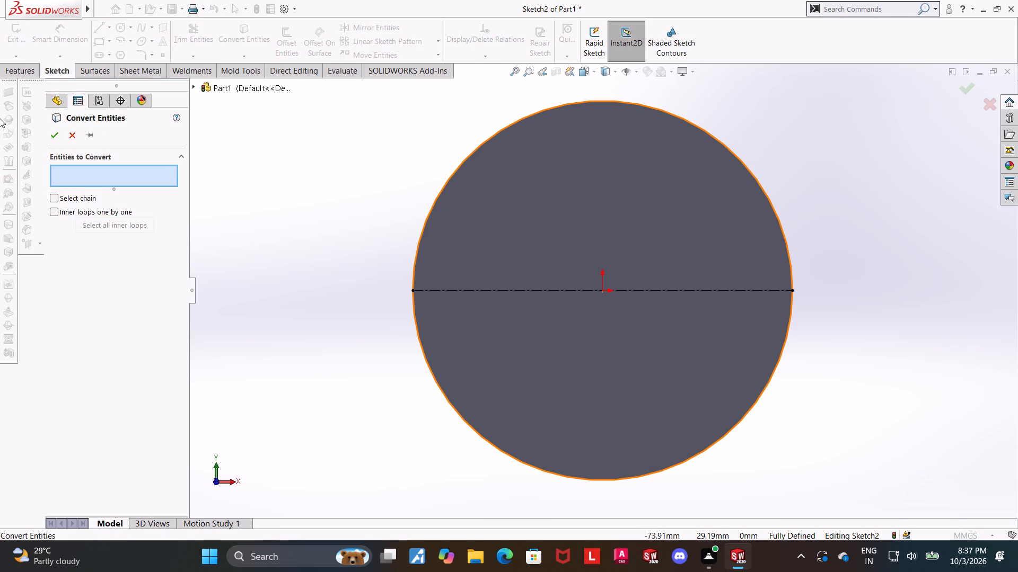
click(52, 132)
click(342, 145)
Convert the circular outline of the cylinder's end face into sketch geometry with Convert Entities.
middle_drag(413, 191, 450, 219)
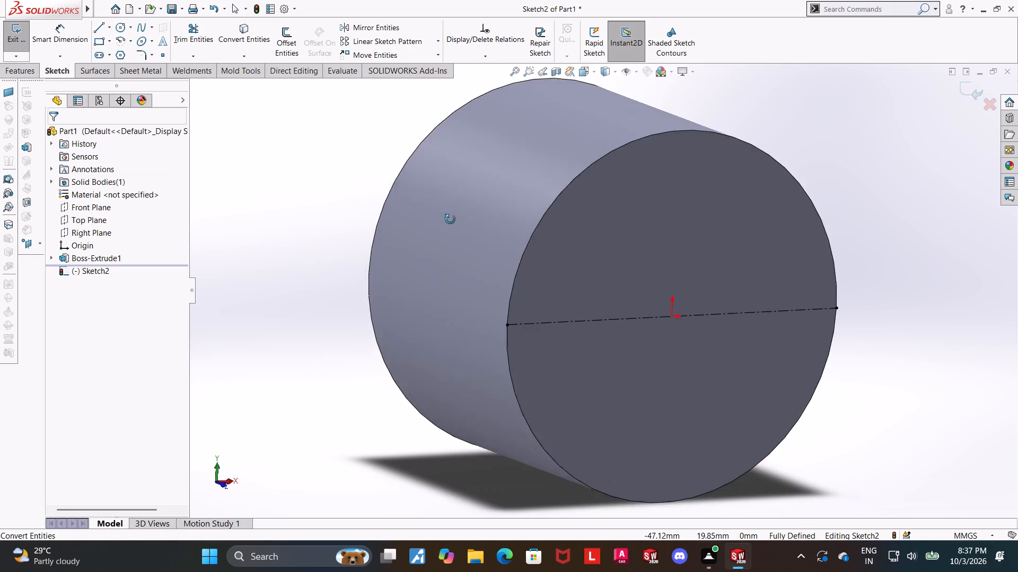
middle_drag(450, 219, 453, 219)
drag(1015, 345, 1004, 342)
click(245, 31)
click(749, 231)
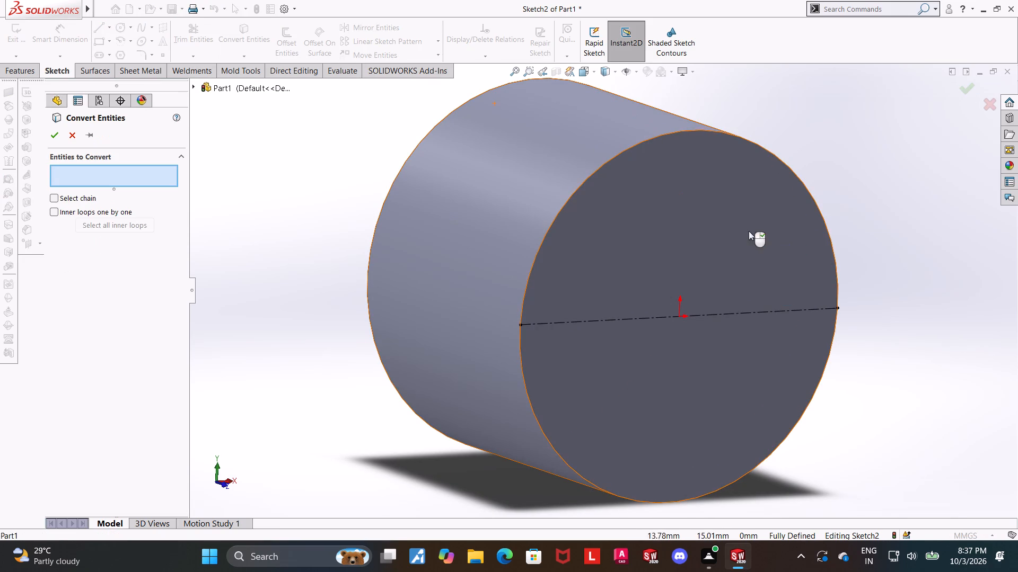
click(60, 136)
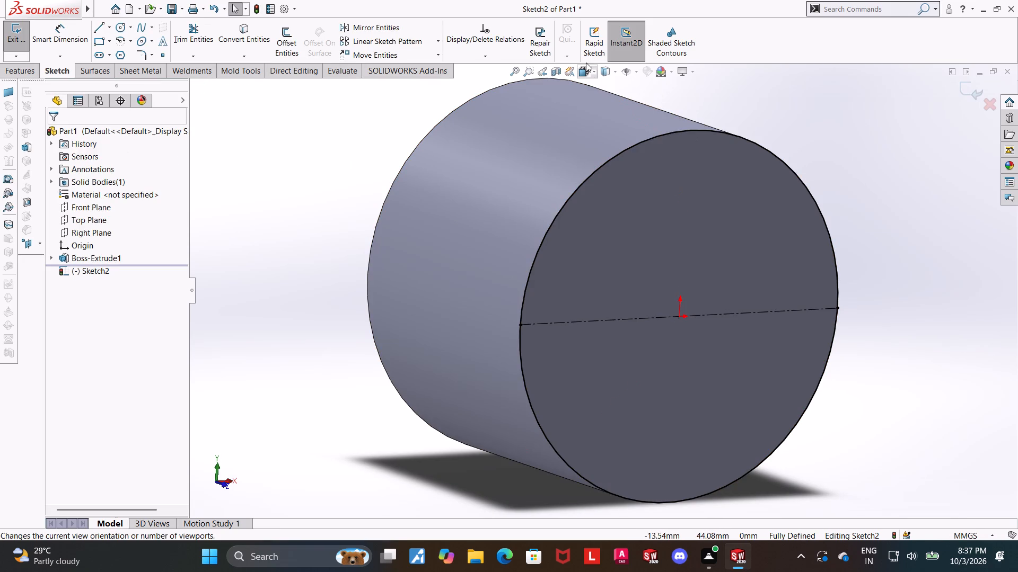
Draw a vertical centerline from the origin up to a point above the circle.
click(585, 68)
click(559, 335)
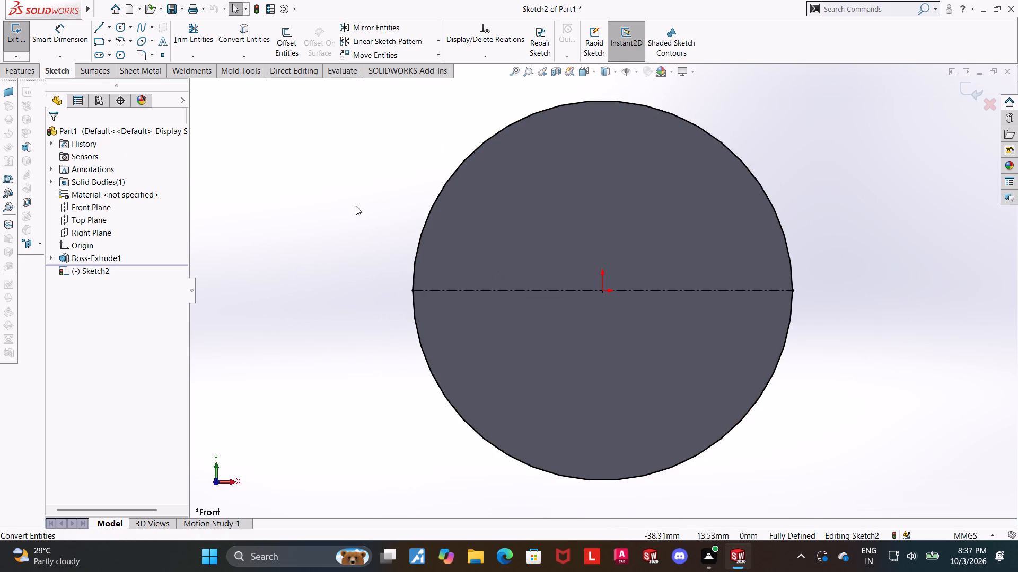
click(111, 30)
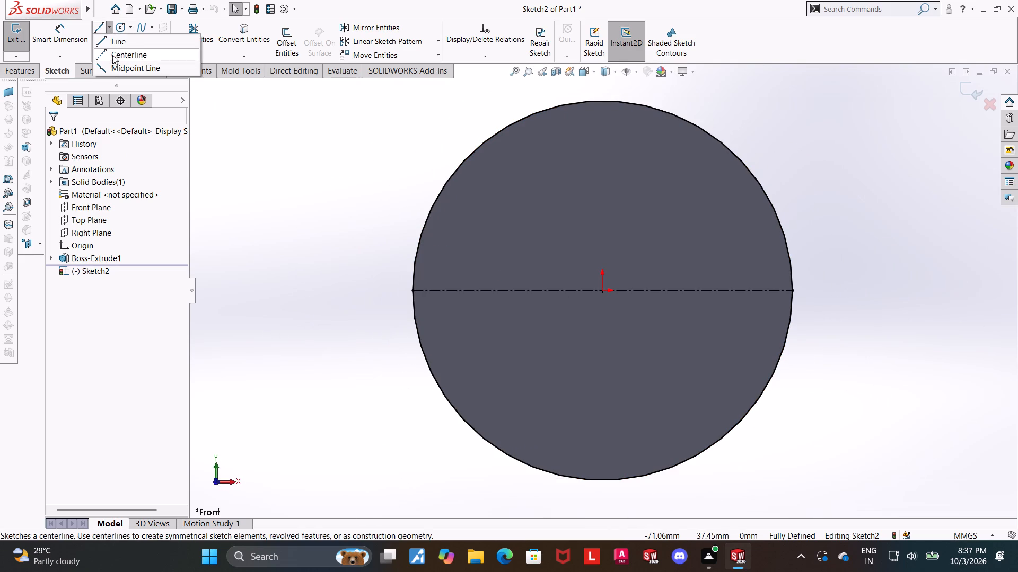
click(112, 50)
click(604, 290)
scroll(609, 287, up, 3)
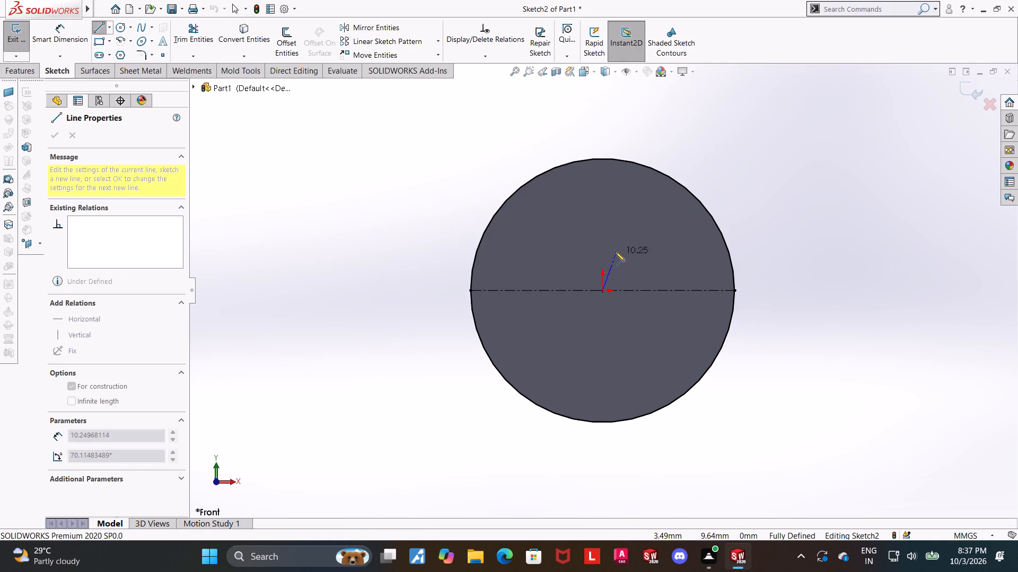
click(602, 107)
key(Escape)
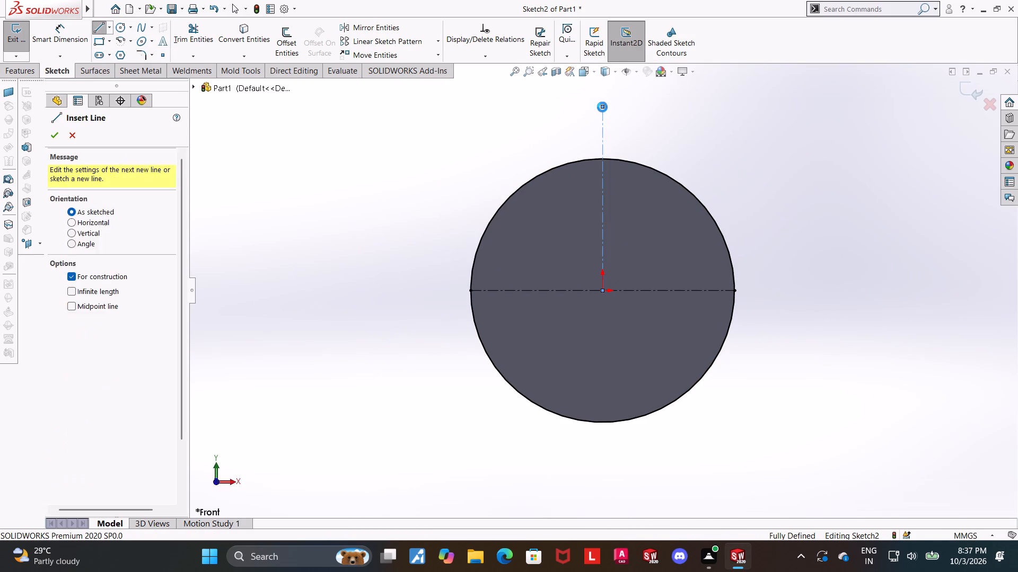
key(Escape)
Sketch a line chain from the vertical centerline: about 61 mm leftward, short drop, about 15 mm inward, about 25 mm at 45° to the circle.
click(103, 26)
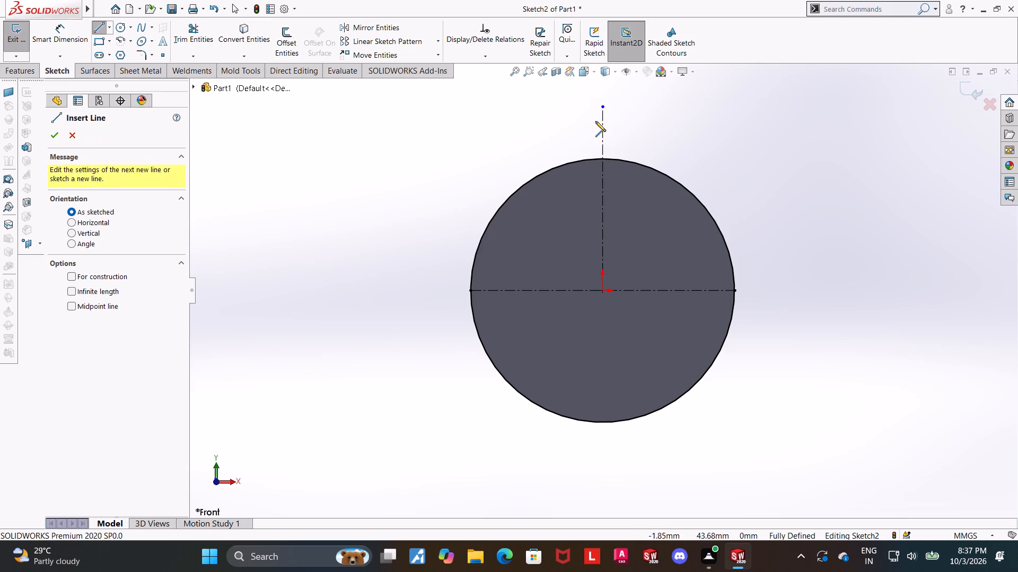
click(603, 121)
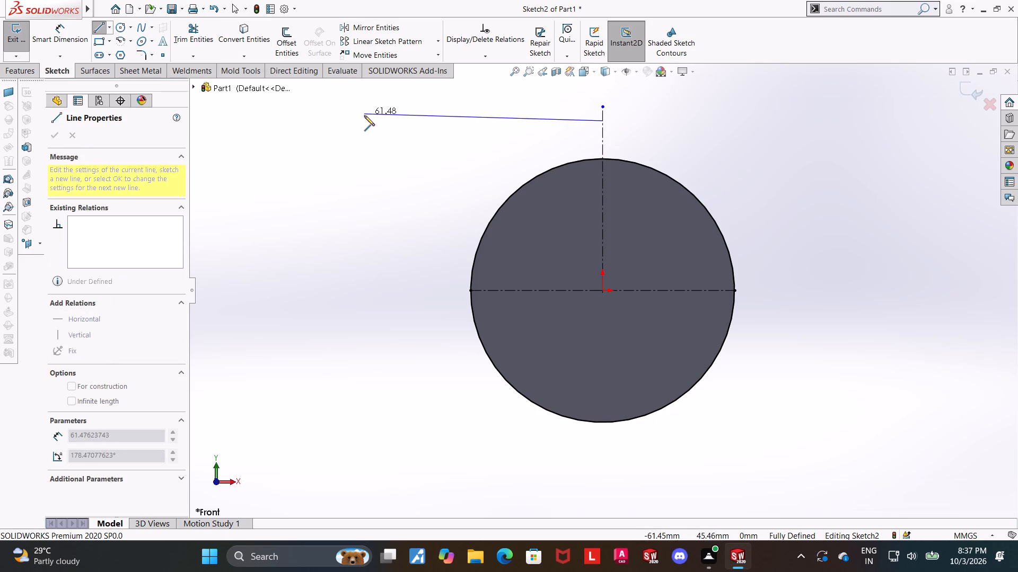
click(365, 120)
click(367, 155)
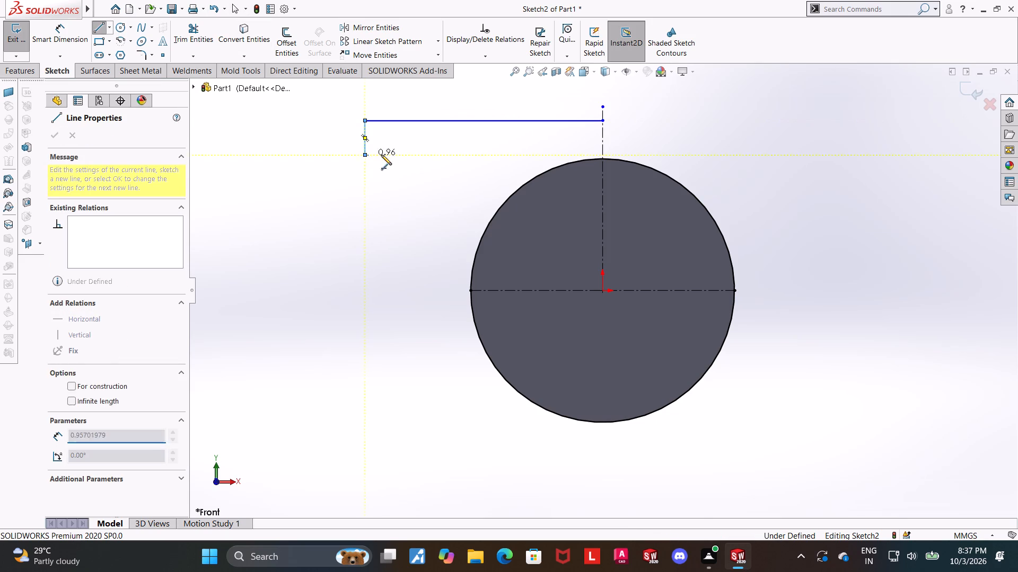
click(422, 155)
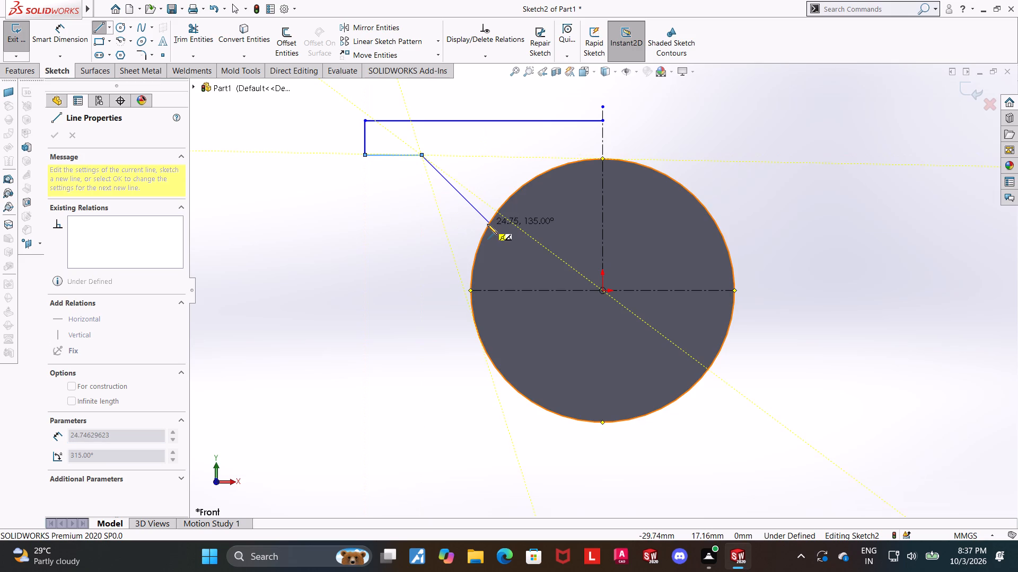
click(487, 224)
key(Escape)
key(Escape)
key(Escape)
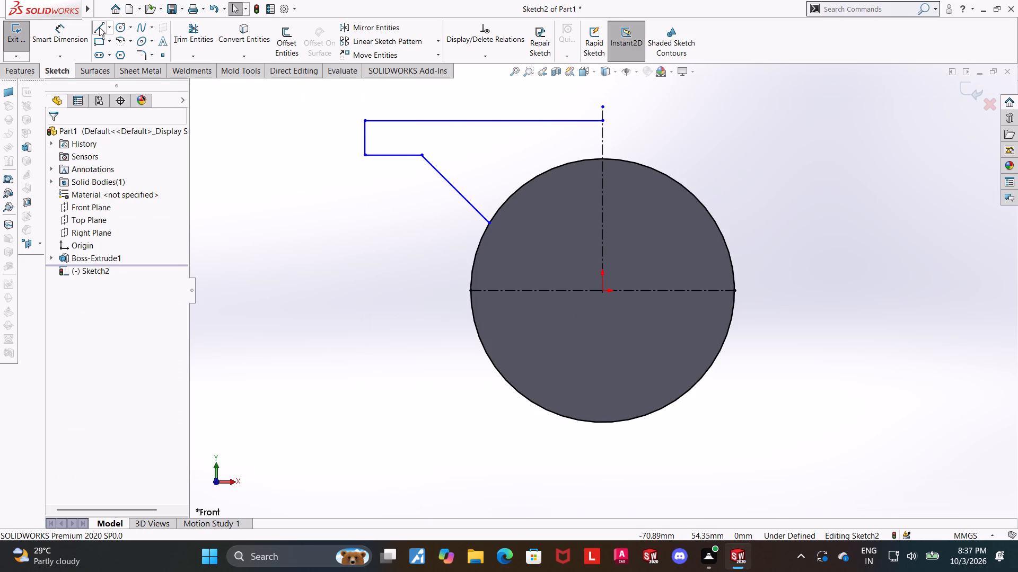
Sketch a second inclined line about 22 mm long at 45° from the profile's top line down to the circle.
click(99, 27)
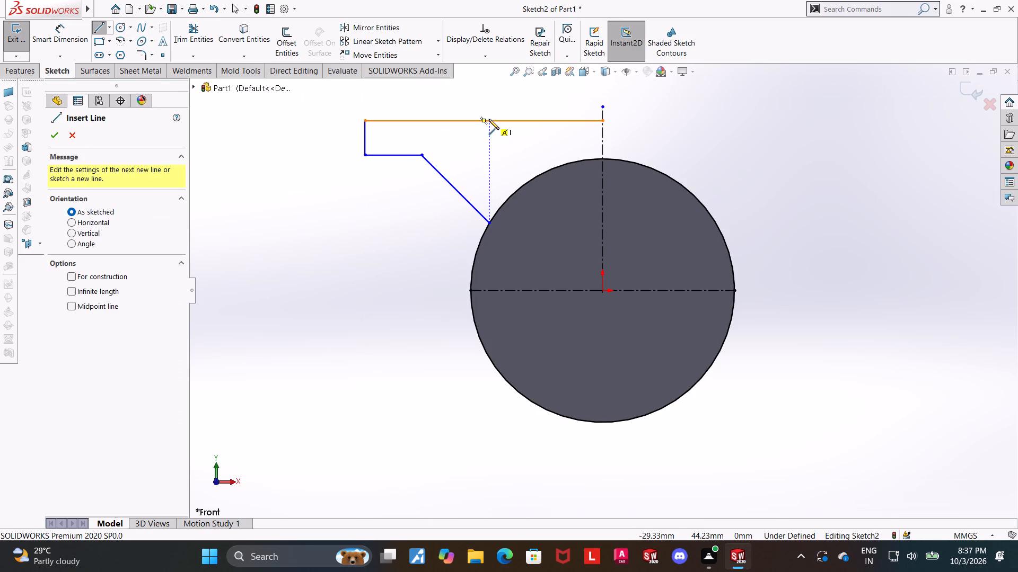
click(464, 120)
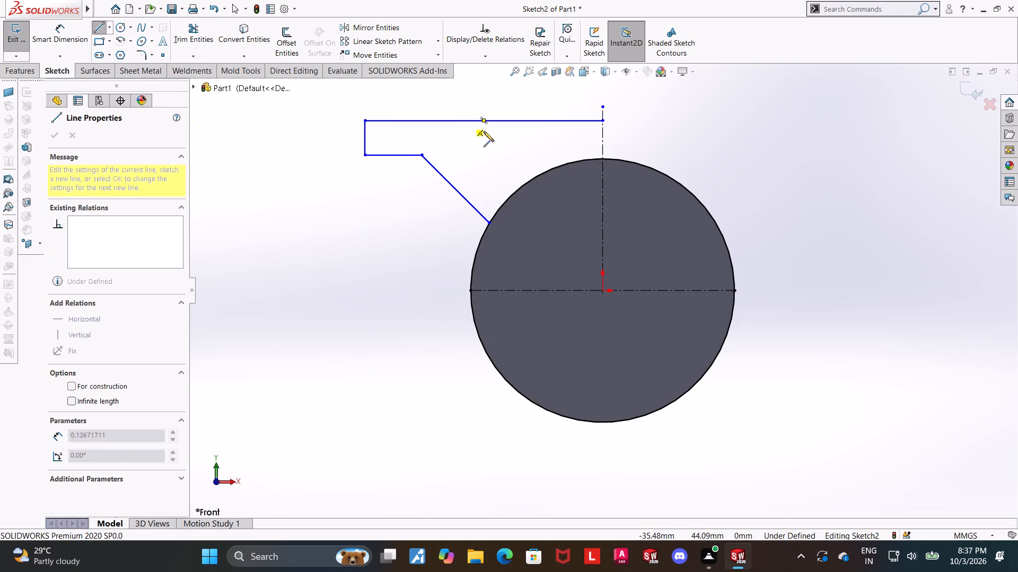
click(526, 183)
key(Escape)
key(Escape)
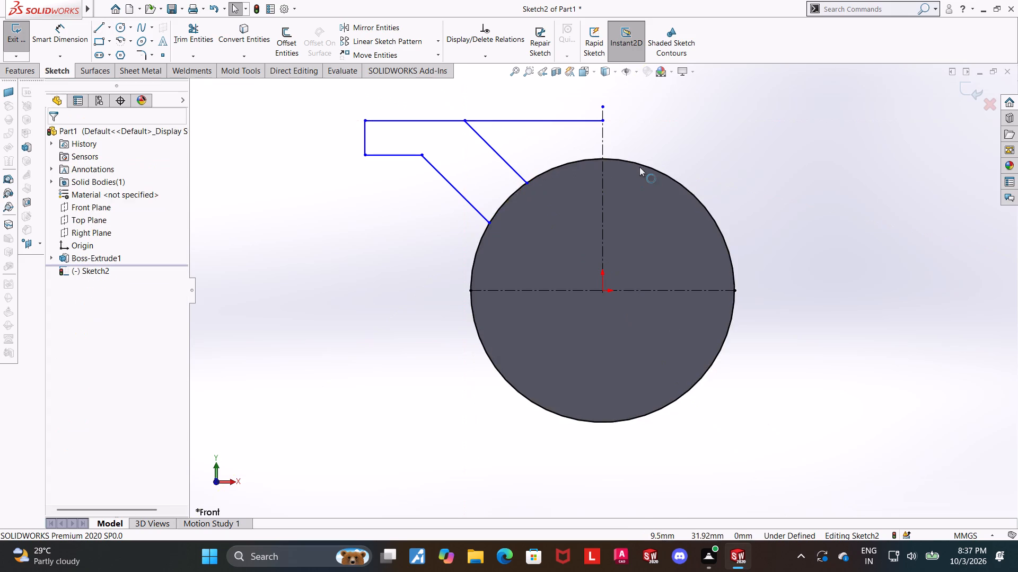
key(Escape)
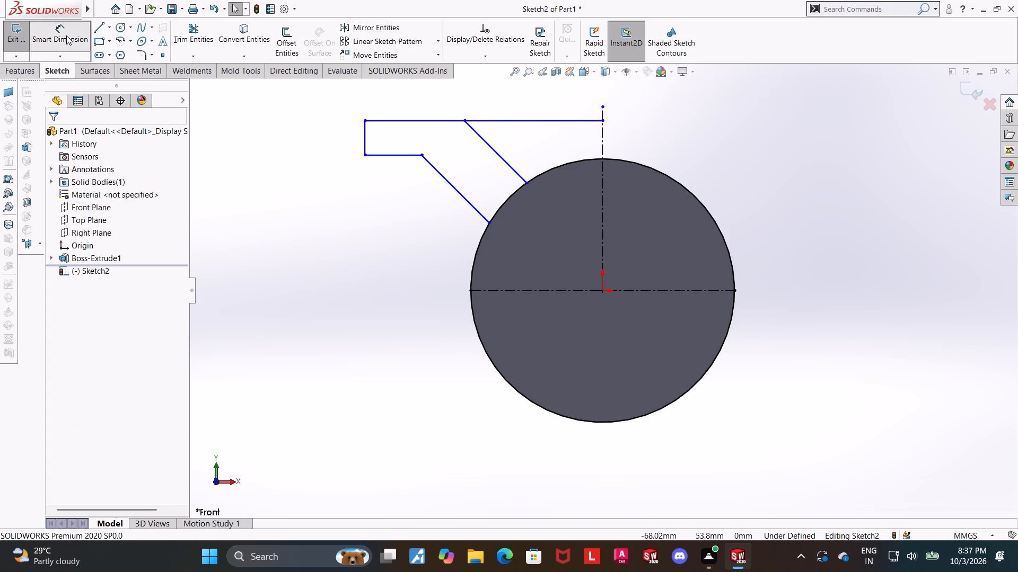
Dimension the short vertical end line of the flange to 10 mm.
click(66, 35)
click(365, 136)
click(328, 136)
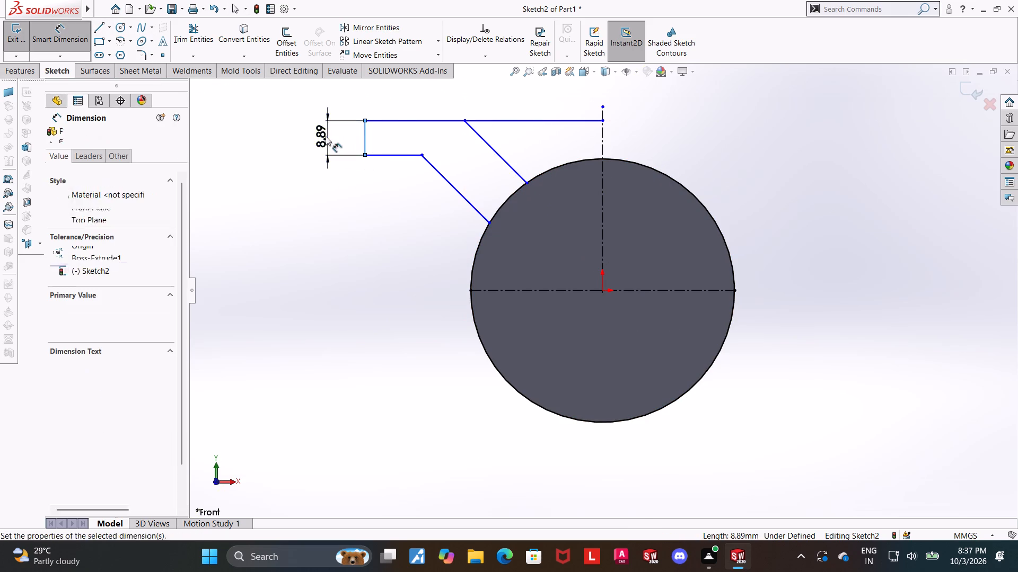
text(10)
key(Return)
key(Escape)
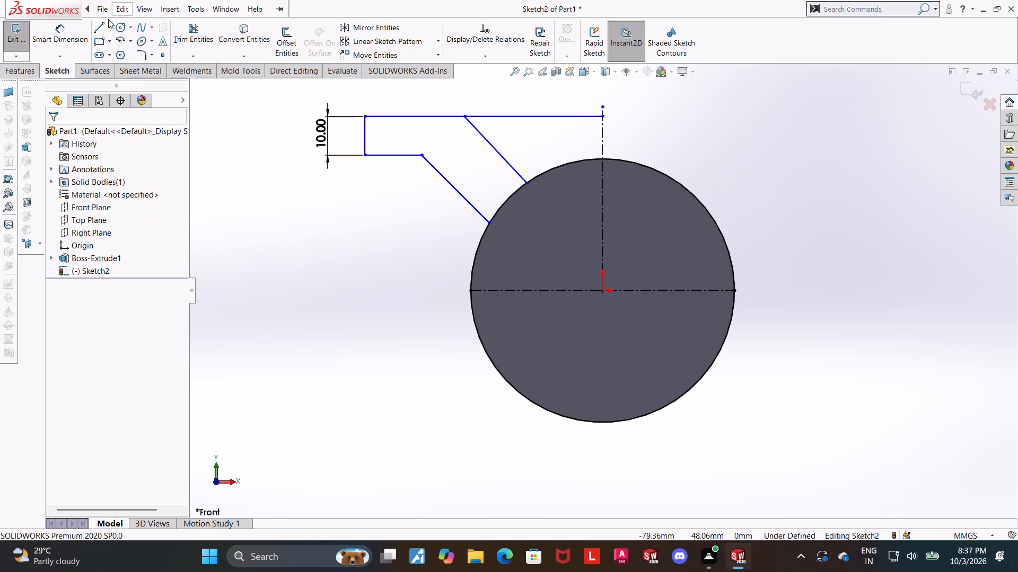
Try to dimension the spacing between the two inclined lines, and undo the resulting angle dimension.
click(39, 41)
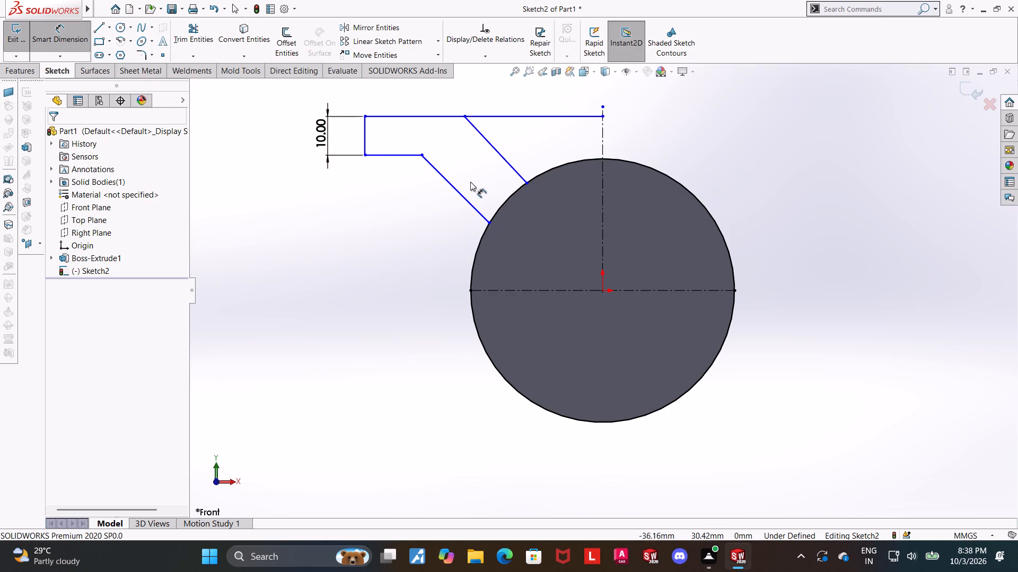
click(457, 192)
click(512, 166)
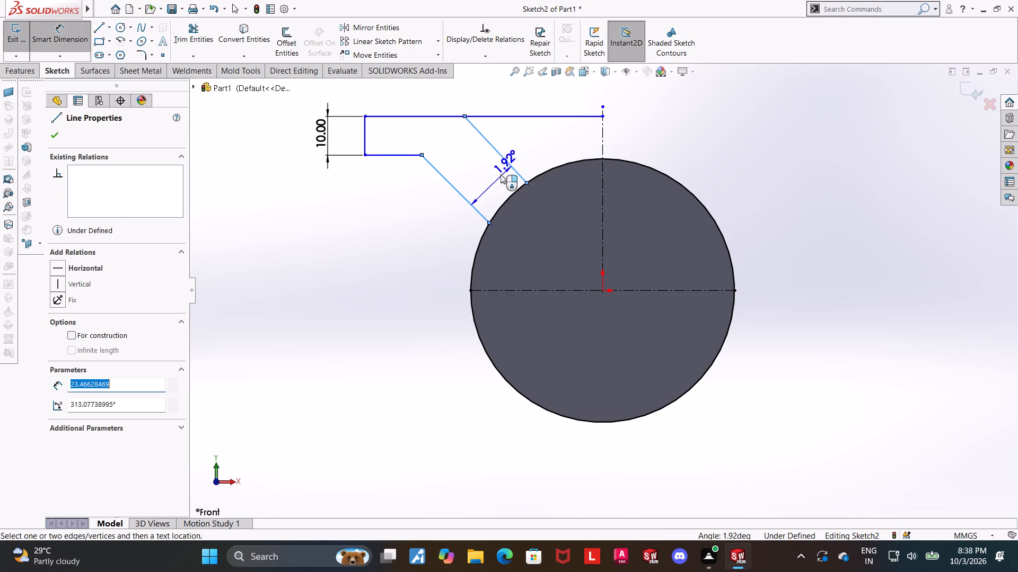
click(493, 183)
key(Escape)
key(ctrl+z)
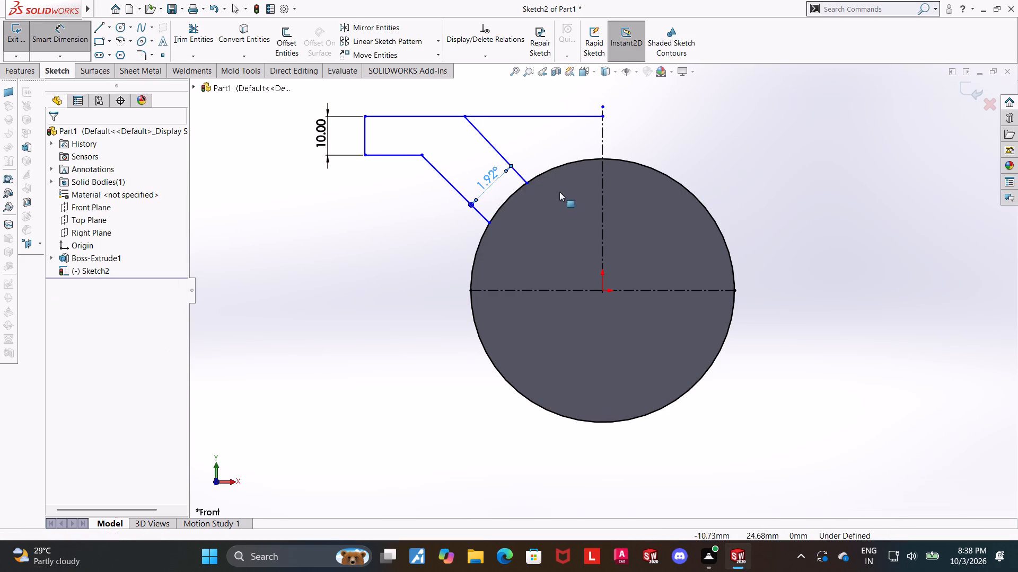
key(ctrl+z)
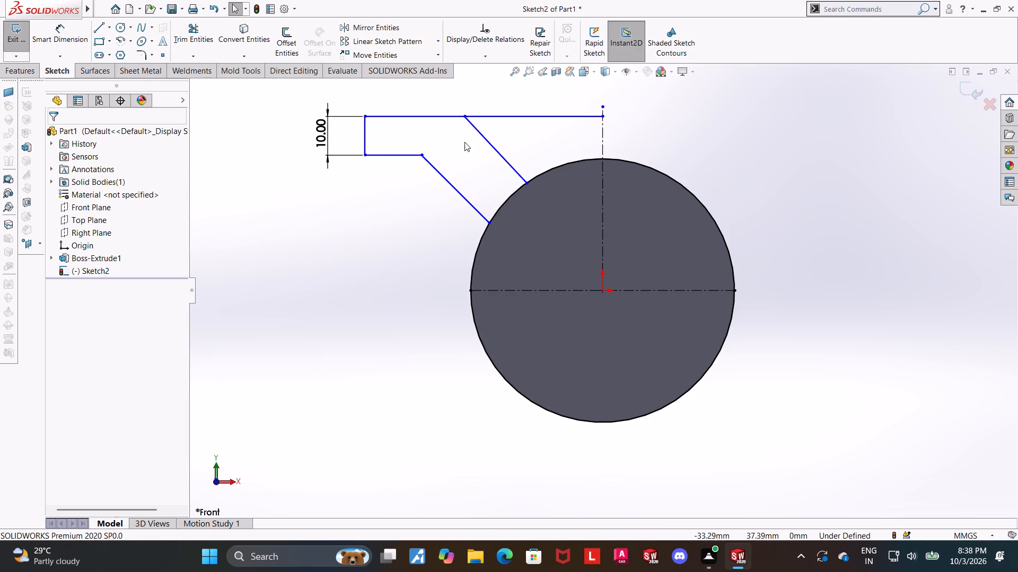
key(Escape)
Add a Parallel relation between the two inclined lines of the support.
click(496, 151)
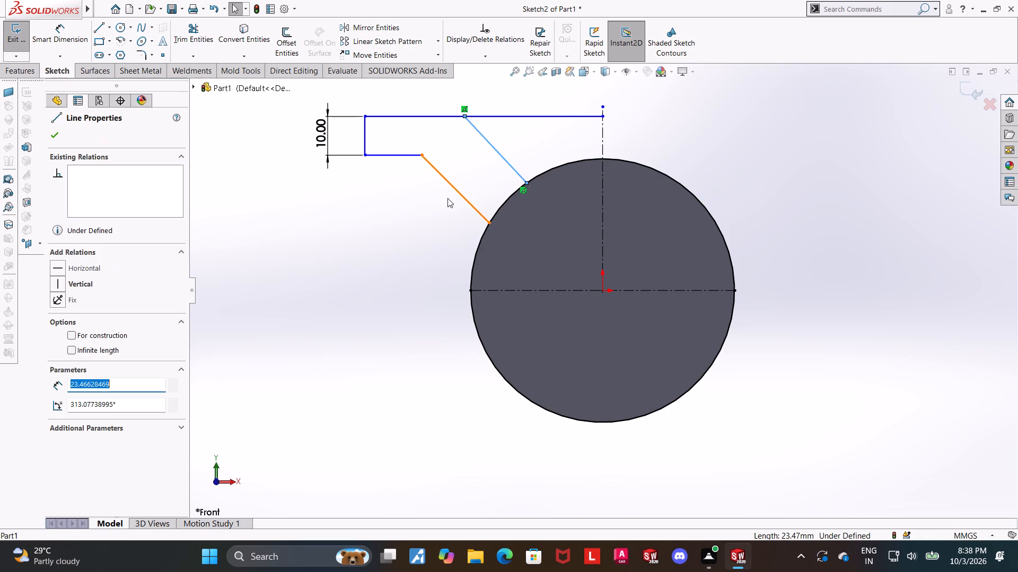
ctrl+click(455, 187)
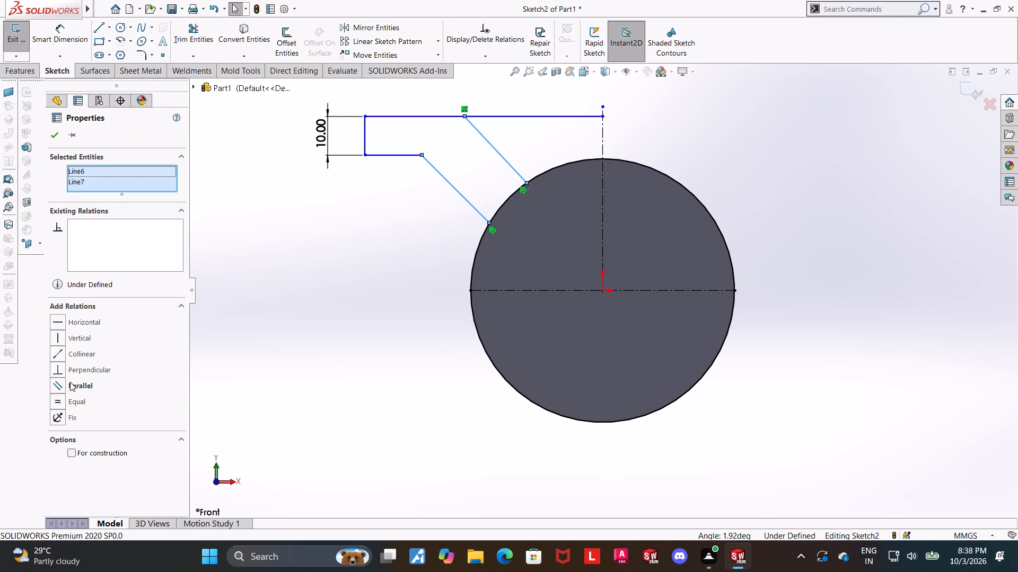
click(57, 378)
key(Escape)
Dimension the distance between the two parallel inclined lines to 12 mm.
click(54, 46)
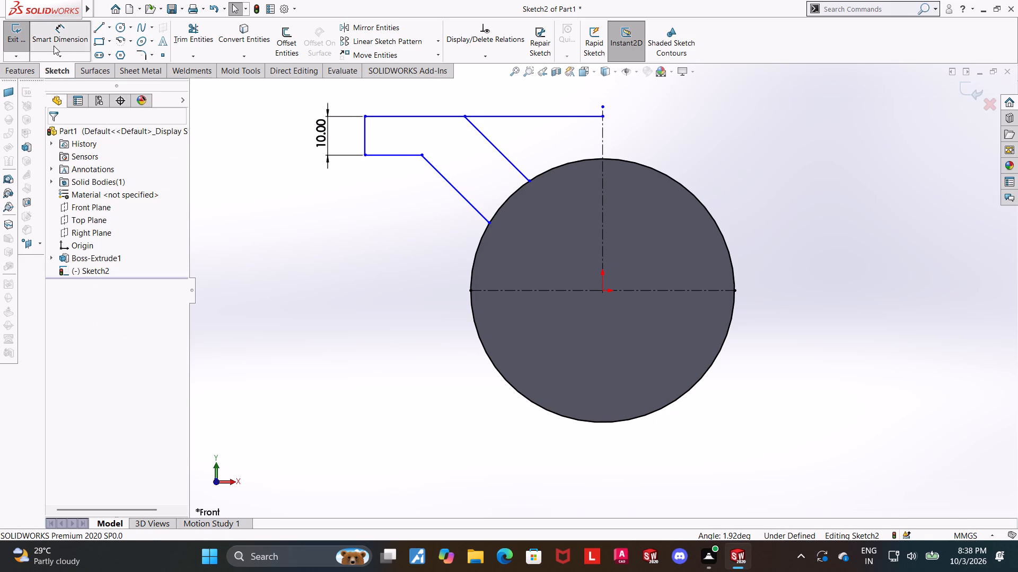
click(459, 194)
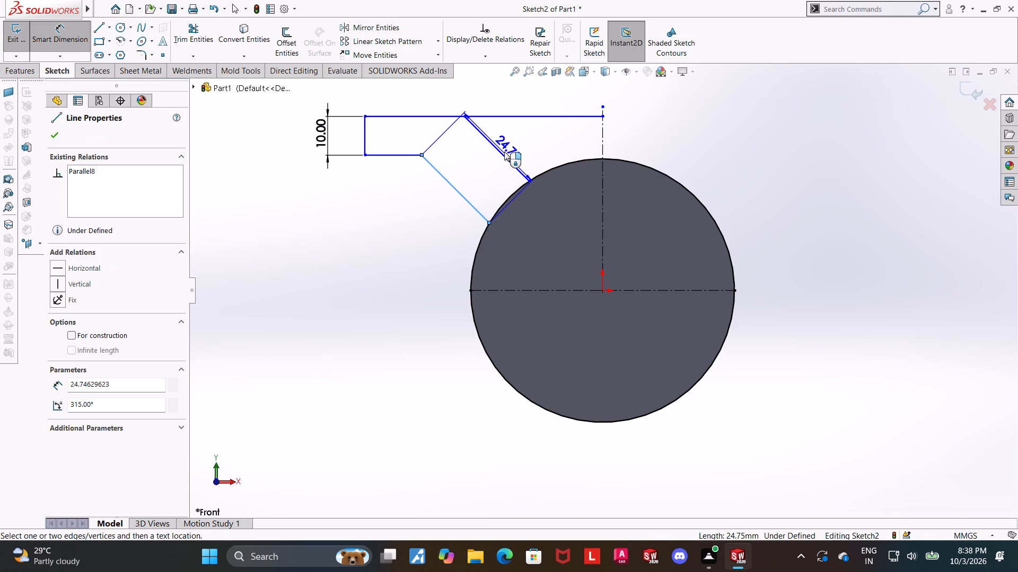
click(502, 155)
click(489, 174)
text(12)
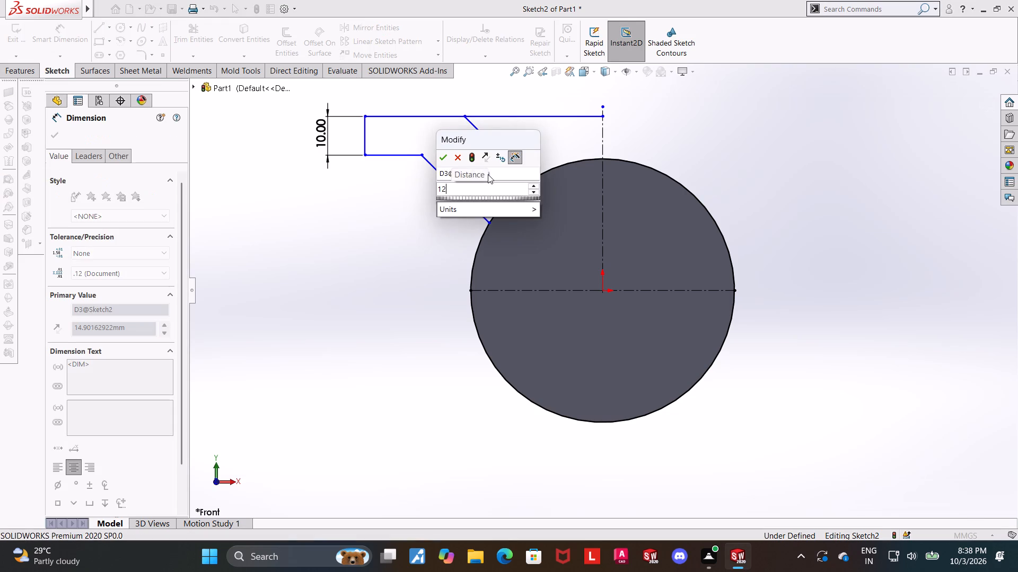
key(Return)
key(Escape)
key(Escape)
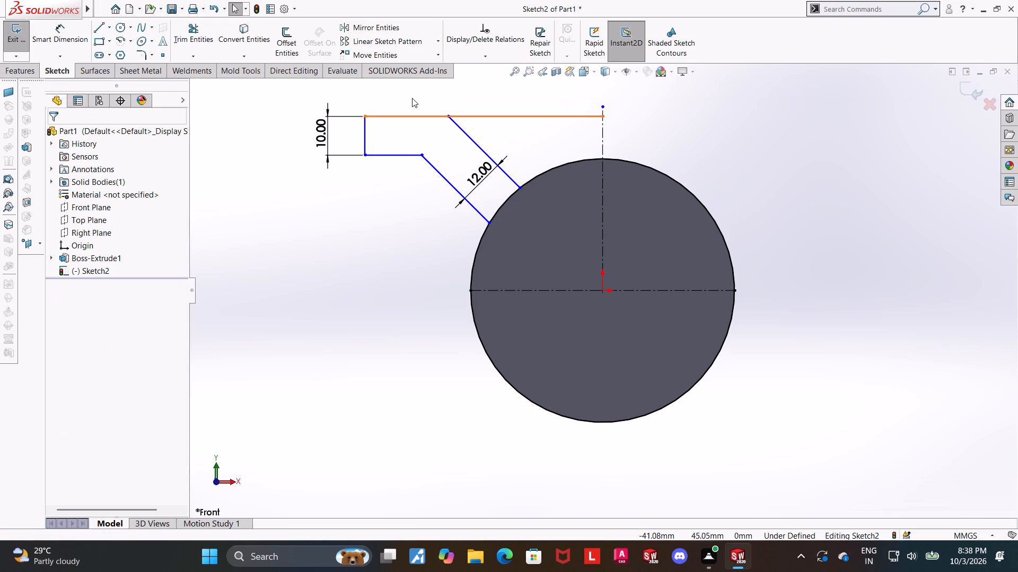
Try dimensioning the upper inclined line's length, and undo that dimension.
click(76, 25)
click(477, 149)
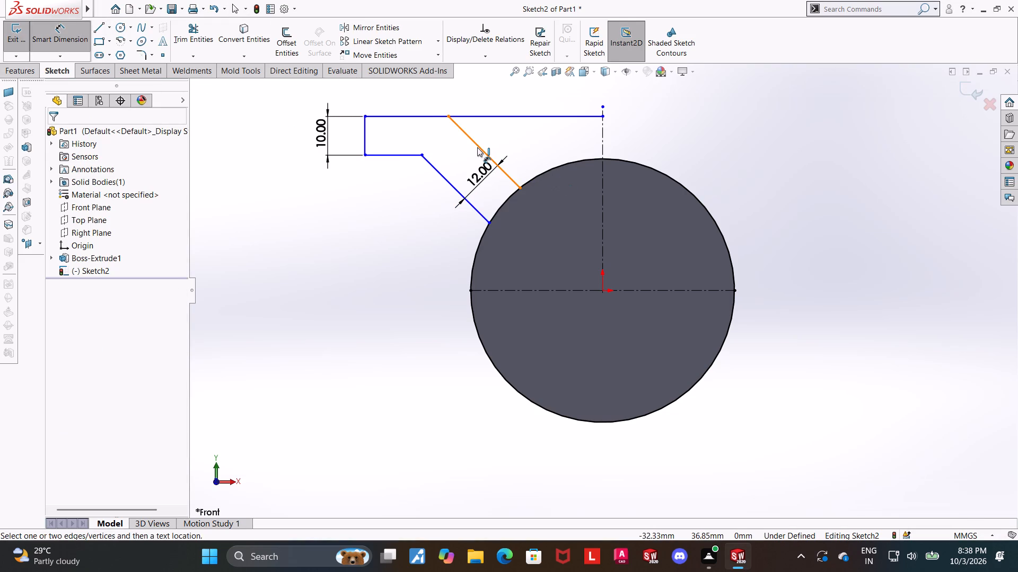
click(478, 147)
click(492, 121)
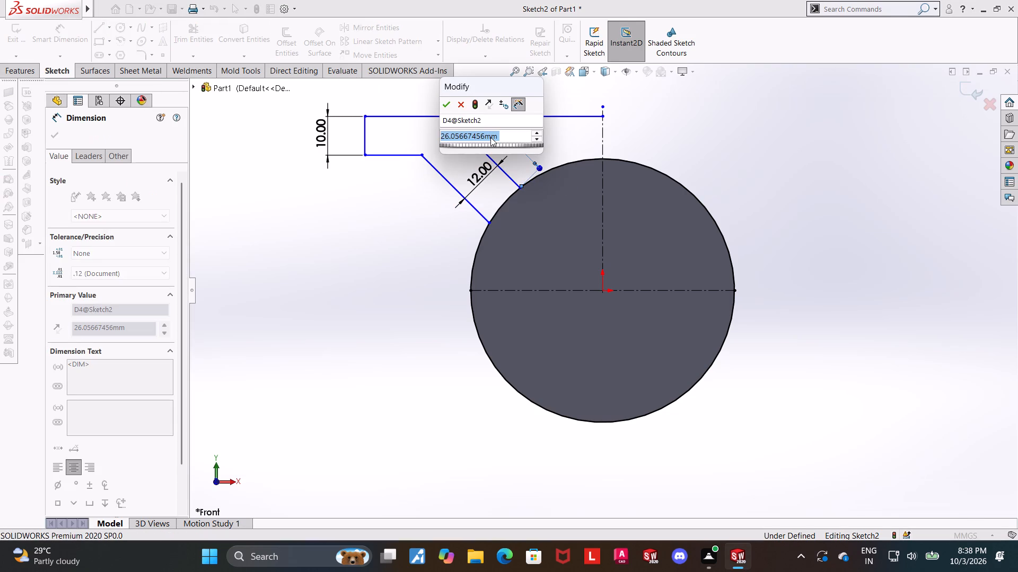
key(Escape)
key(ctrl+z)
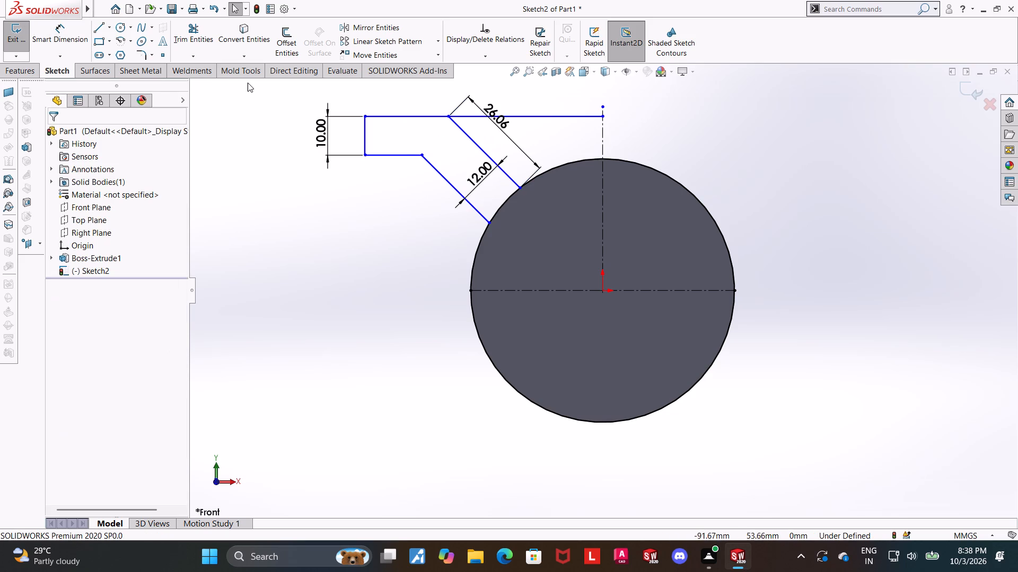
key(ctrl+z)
Dimension the angle between the upper inclined line and the profile's top line to 45°.
click(53, 25)
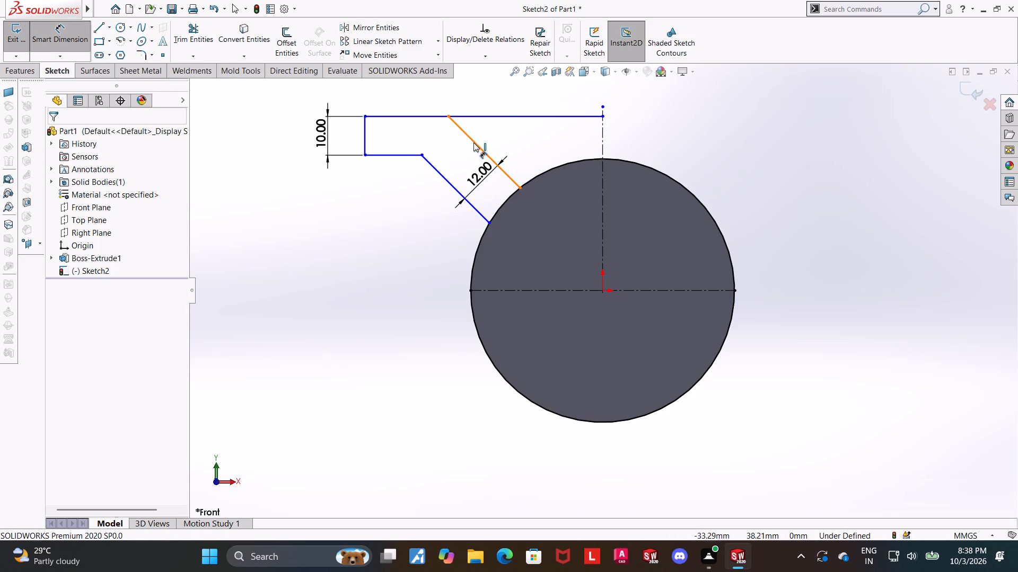
click(473, 142)
click(499, 117)
click(499, 130)
key(1)
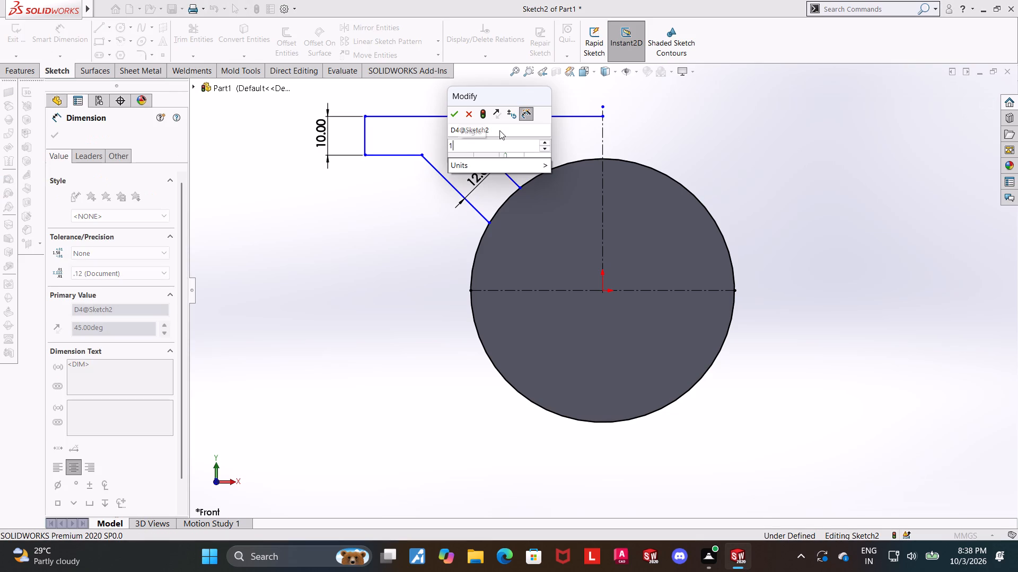
key(BackSpace)
text(45)
key(Return)
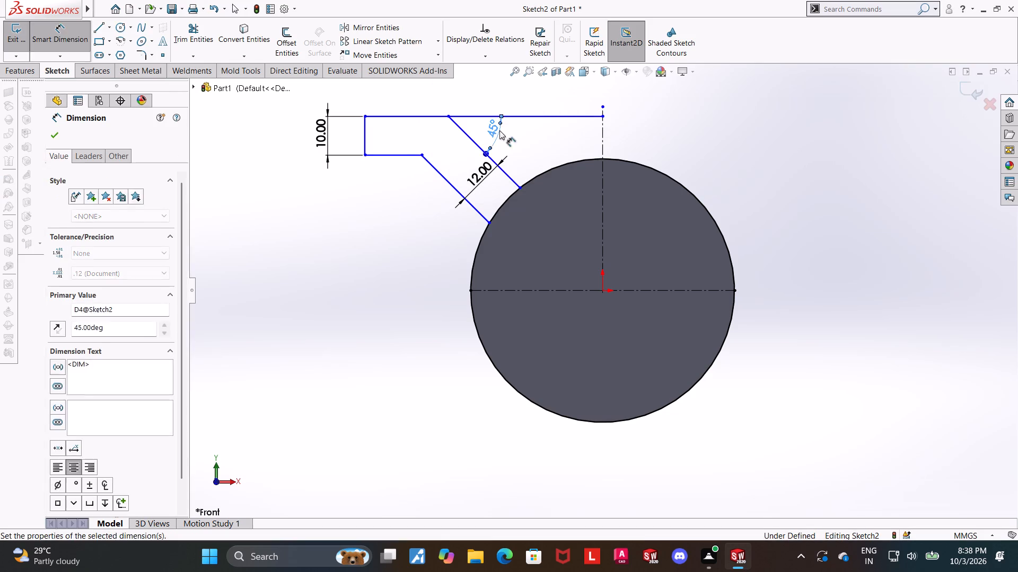
key(Escape)
key(Escape)
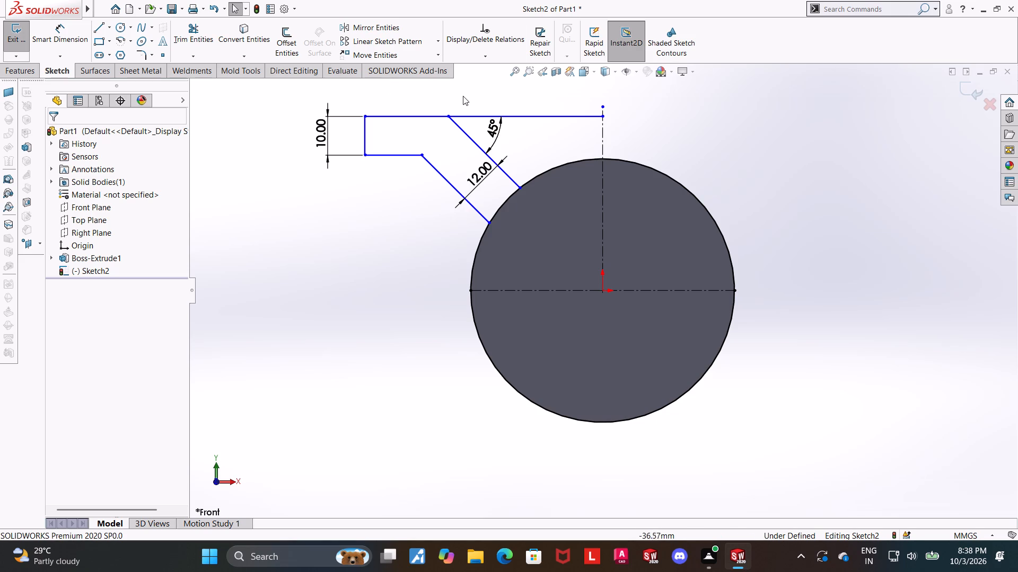
Dimension the height of the profile's top line above the horizontal centerline to 43.5 mm.
click(47, 28)
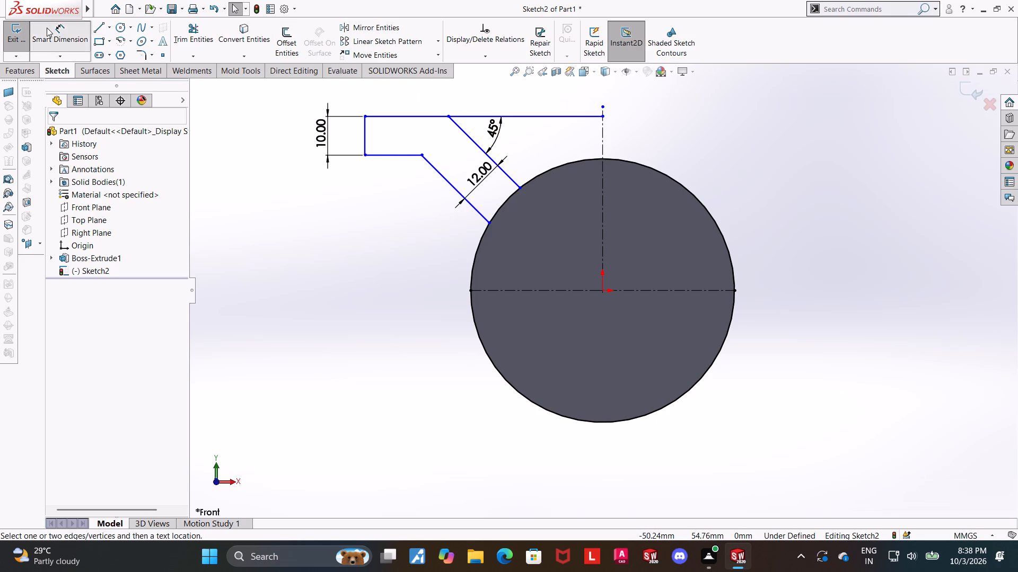
scroll(471, 158, up, 1)
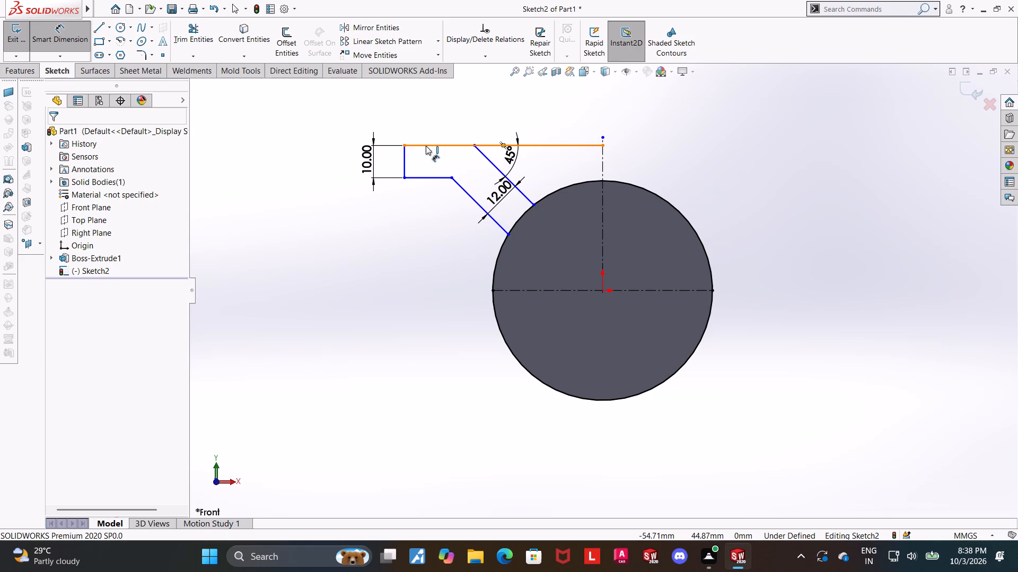
click(426, 146)
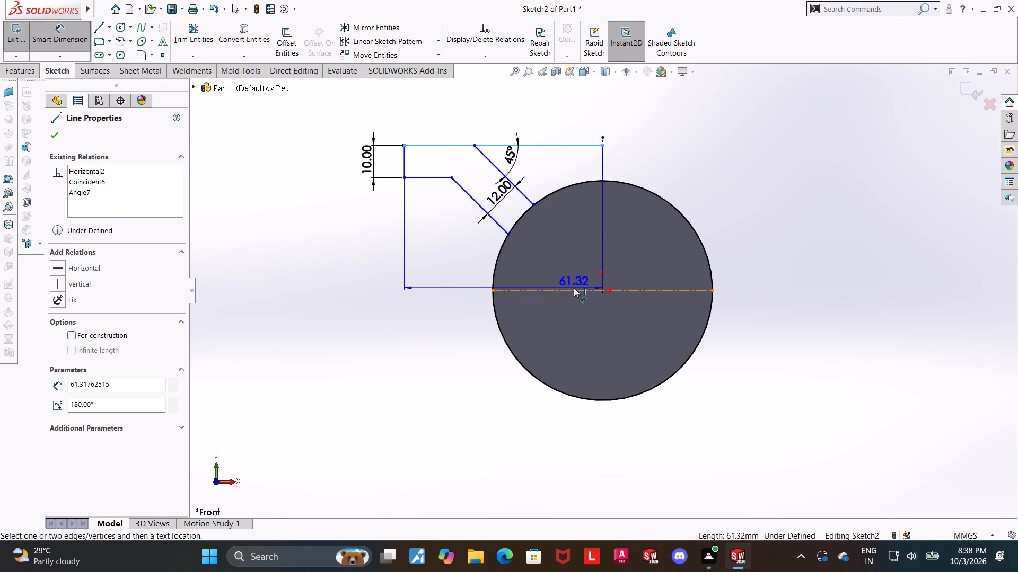
click(574, 288)
click(301, 245)
text(43.5)
key(Return)
key(Escape)
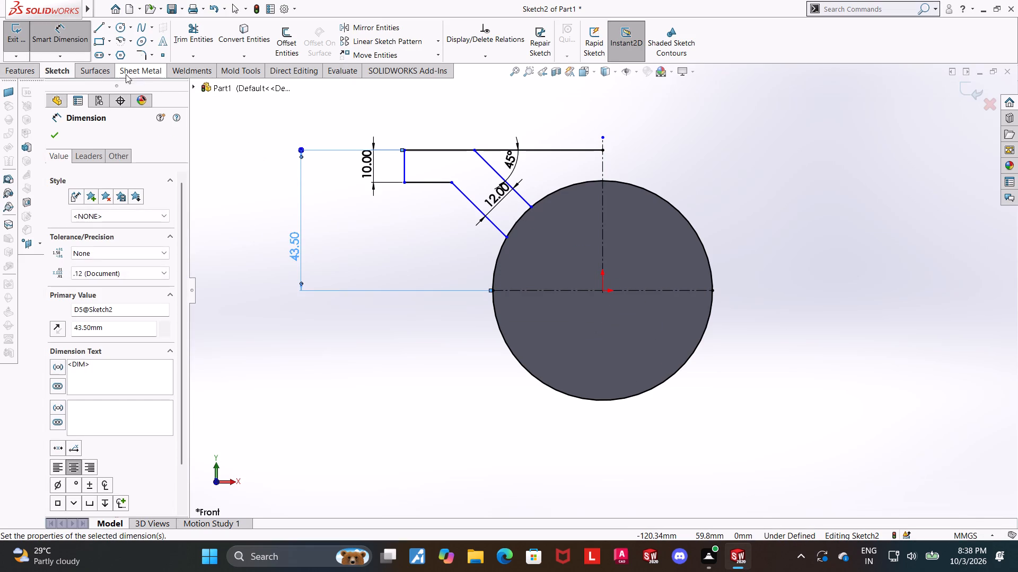
Dimension the distance from the flange's vertical end line to the vertical centerline to 65 mm.
click(407, 167)
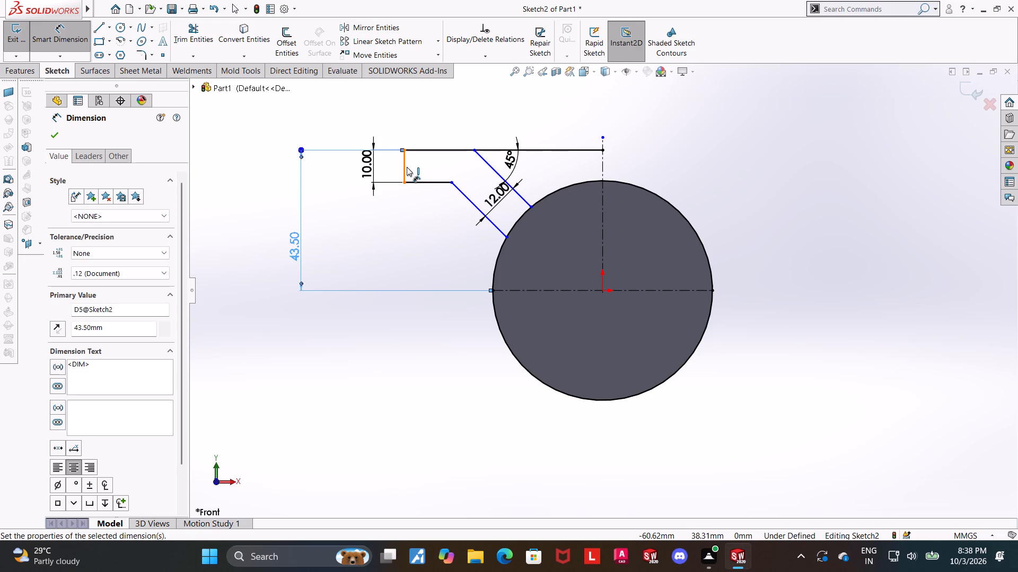
click(602, 186)
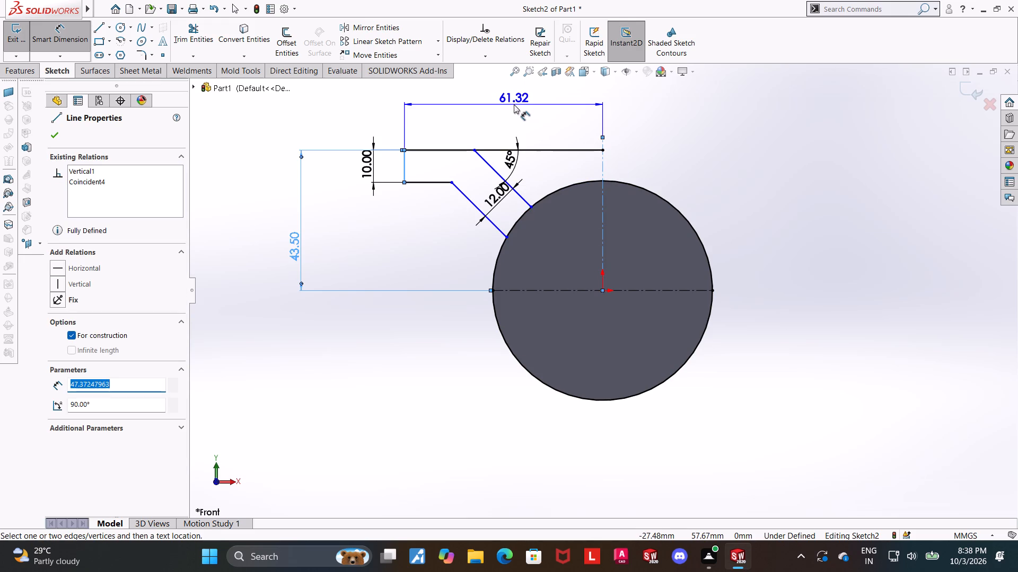
click(514, 104)
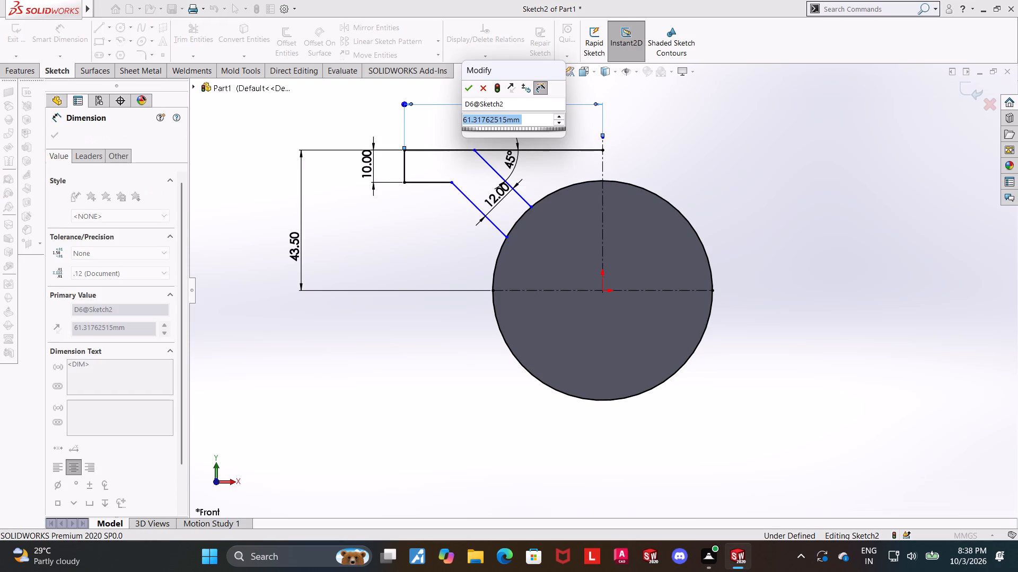
text(65)
key(Return)
key(Escape)
key(Escape)
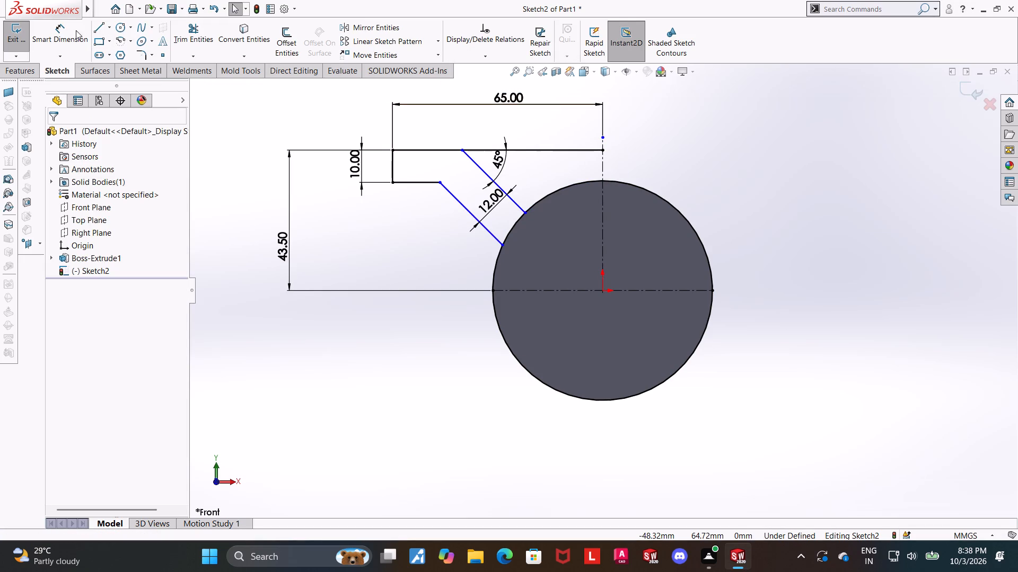
Dimension the distance from the upper inclined line's top endpoint to the vertical centerline to 35 mm.
click(76, 30)
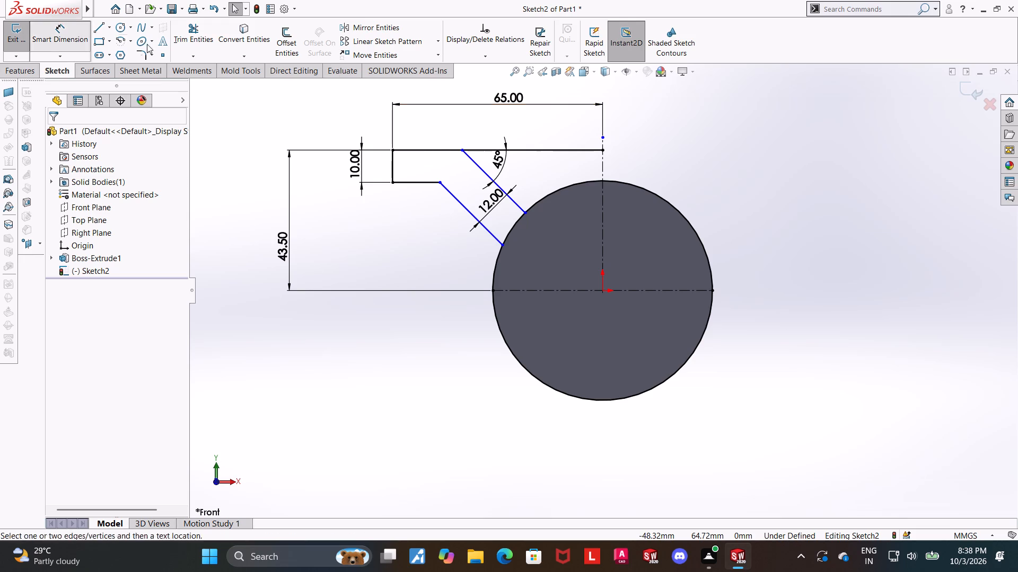
click(462, 151)
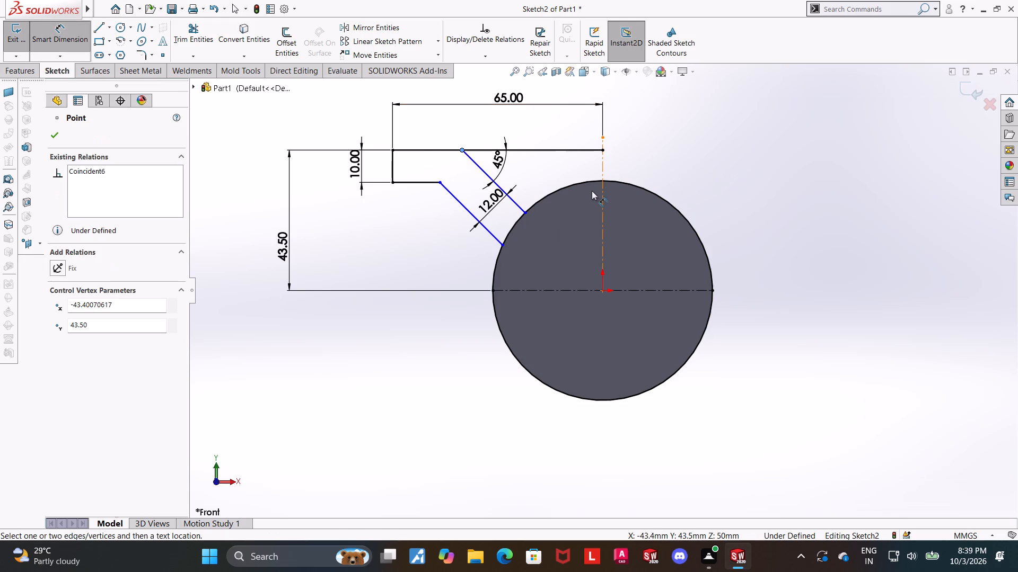
click(602, 191)
click(559, 127)
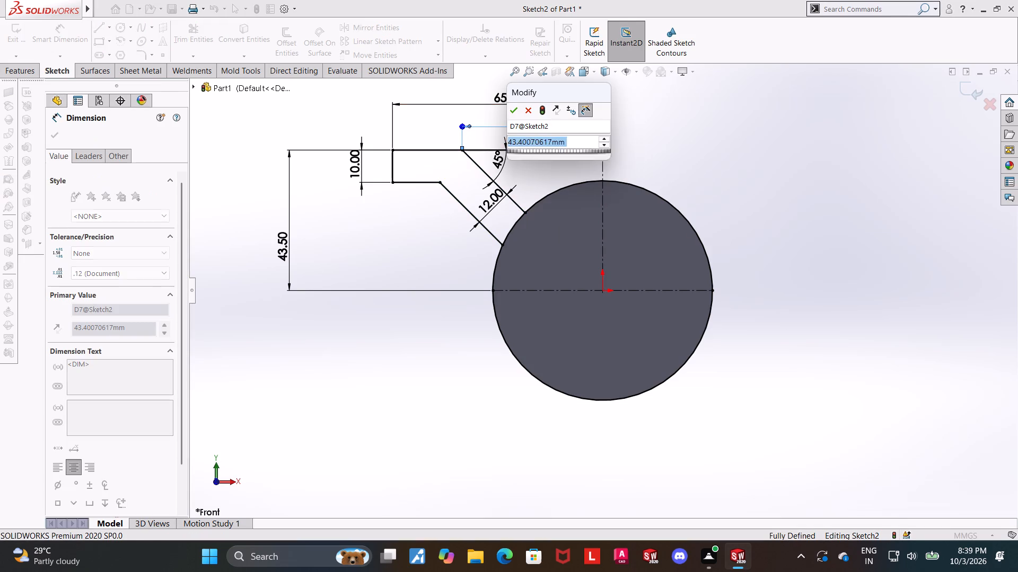
text(35)
key(Return)
key(Escape)
key(Escape)
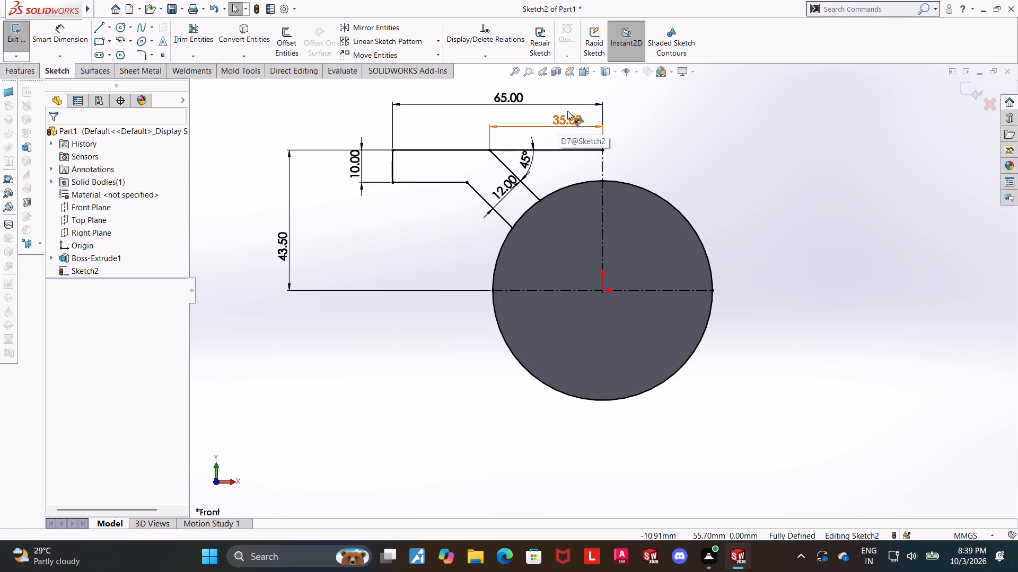
Mirror the flange's top, end and bottom lines and both inclined support lines about the vertical centerline, keeping the originals.
click(662, 147)
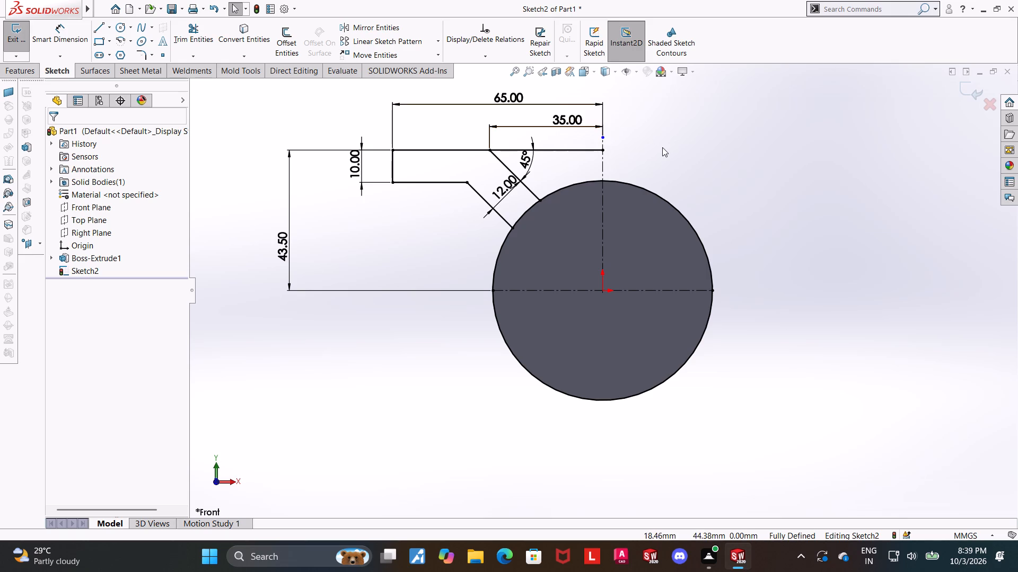
key(Escape)
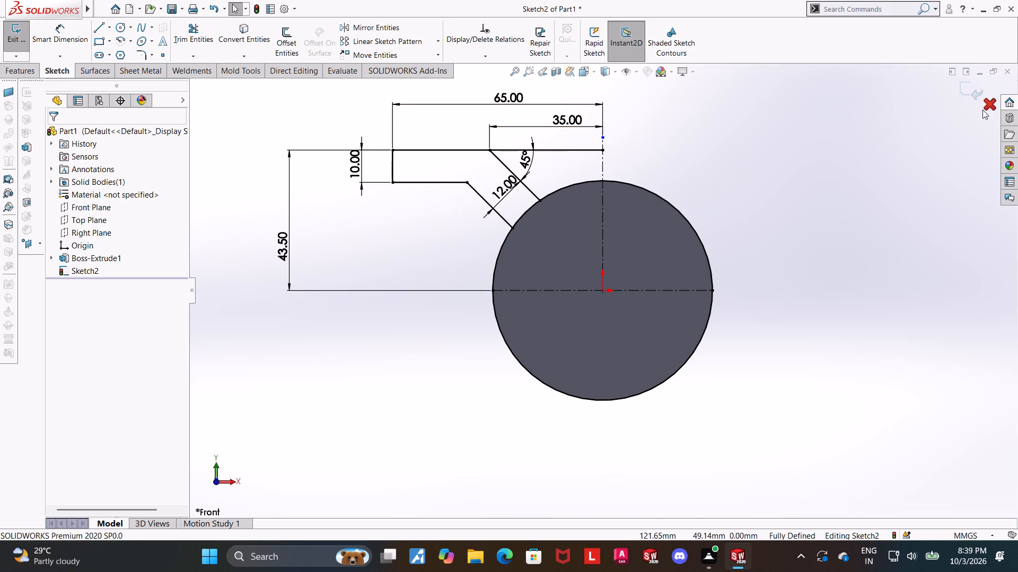
click(359, 26)
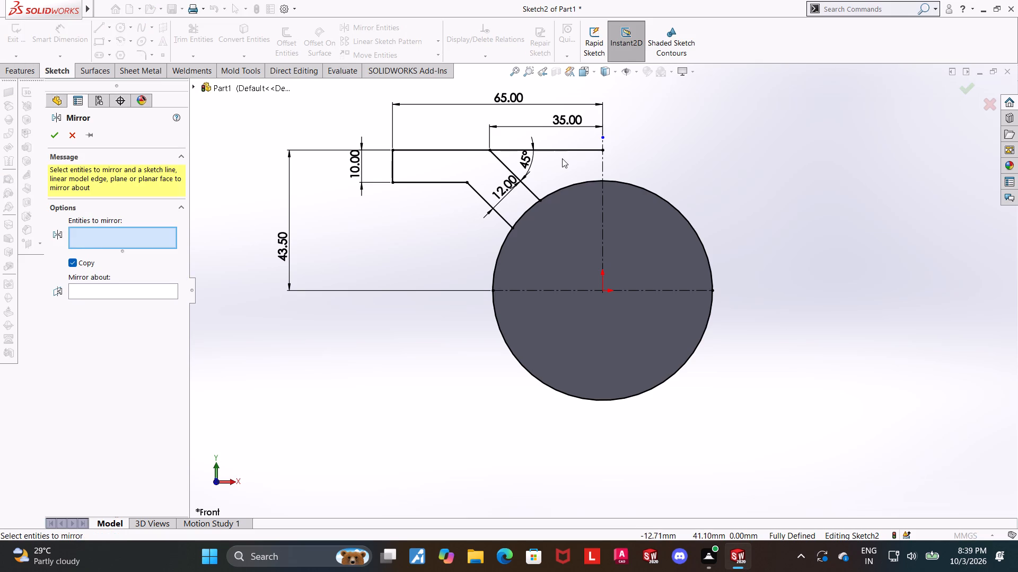
click(560, 149)
click(451, 151)
click(418, 153)
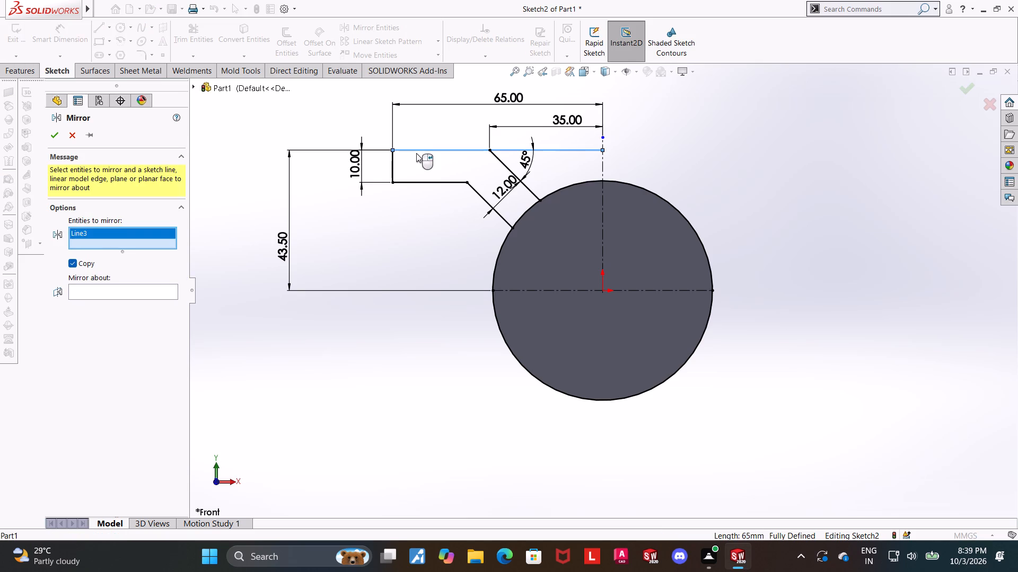
click(393, 162)
click(432, 182)
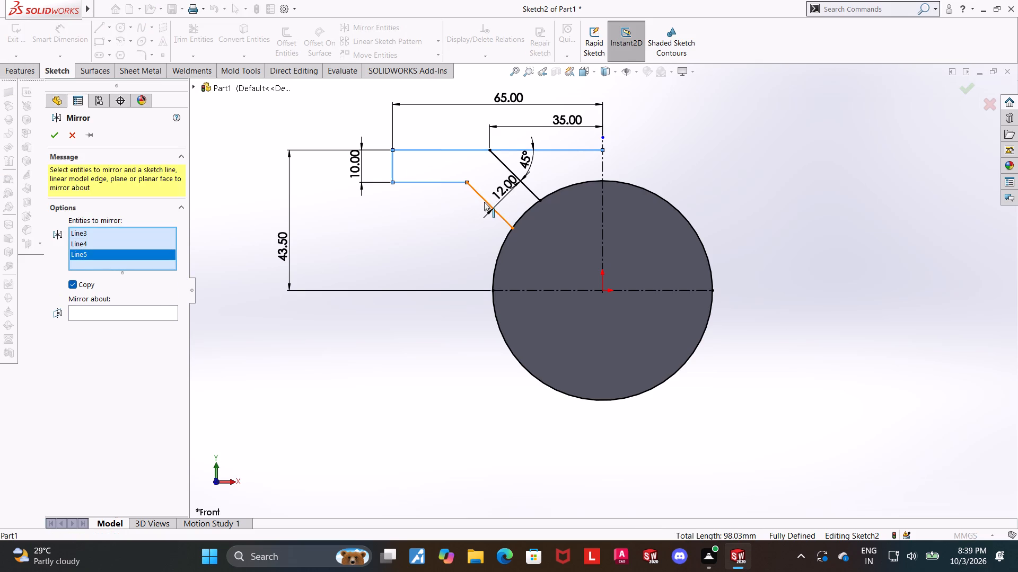
click(490, 199)
click(484, 198)
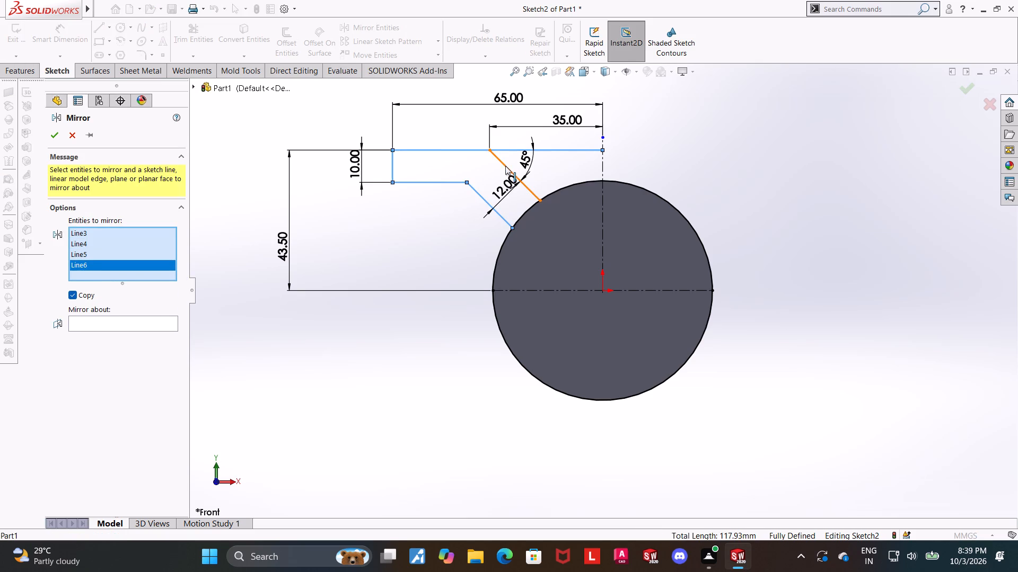
click(505, 165)
click(143, 334)
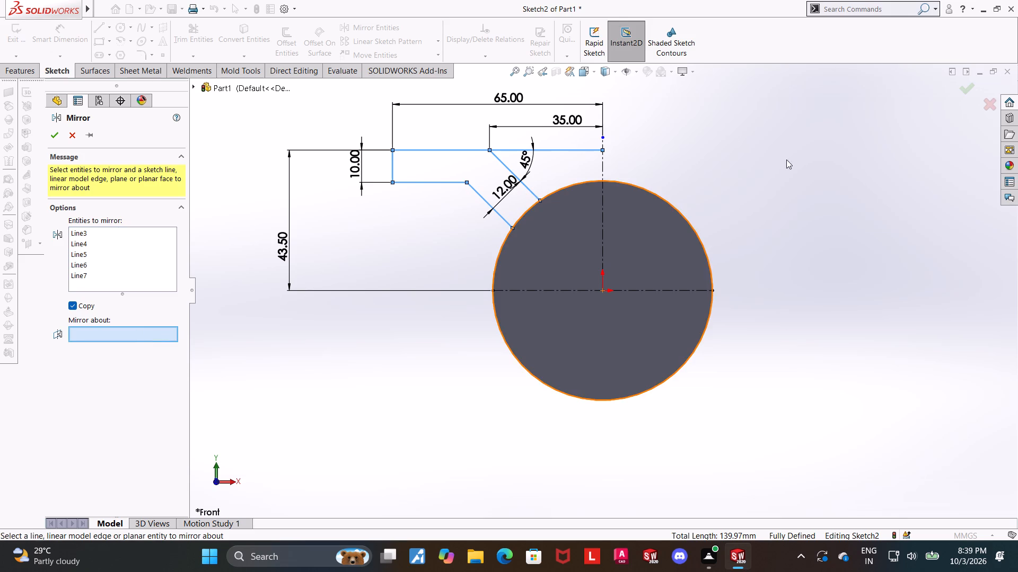
click(604, 203)
click(53, 136)
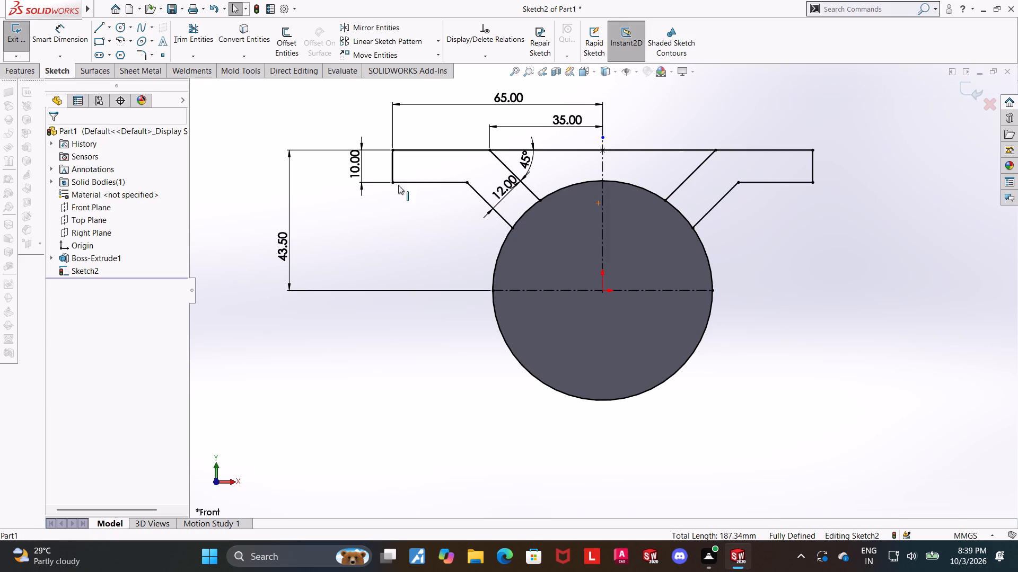
click(896, 273)
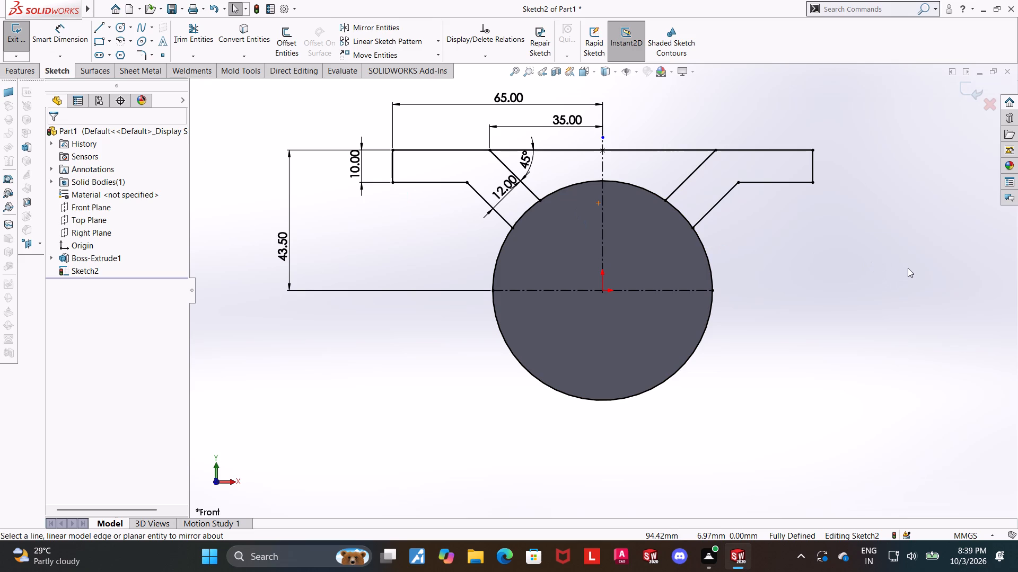
Finish and exit the mirrored support profile sketch.
click(971, 98)
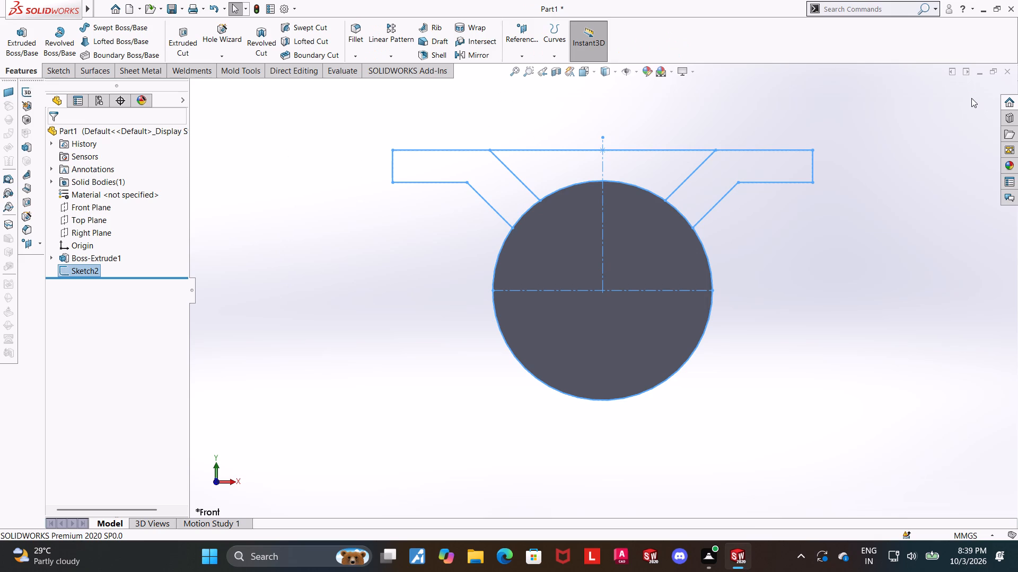
click(867, 183)
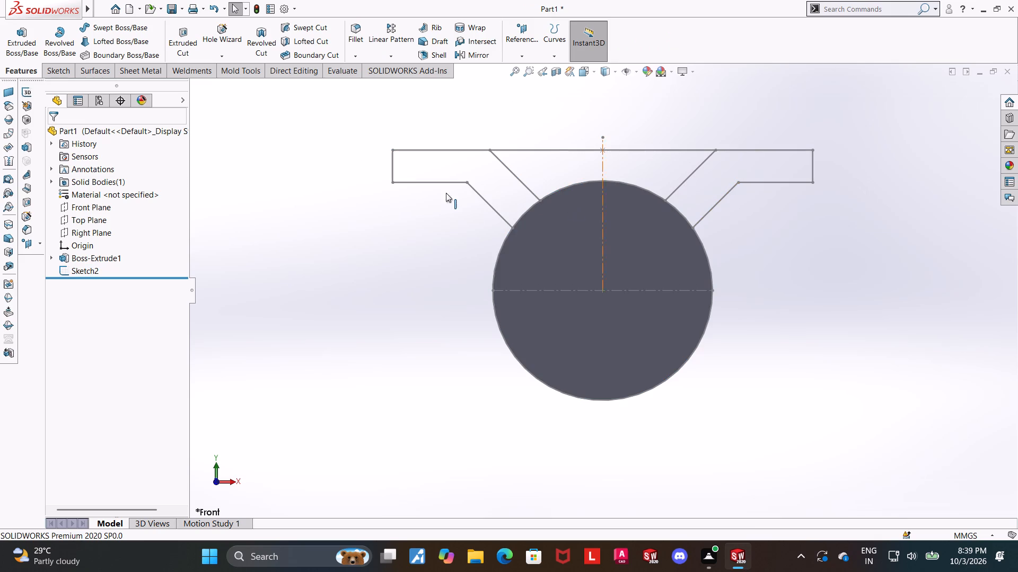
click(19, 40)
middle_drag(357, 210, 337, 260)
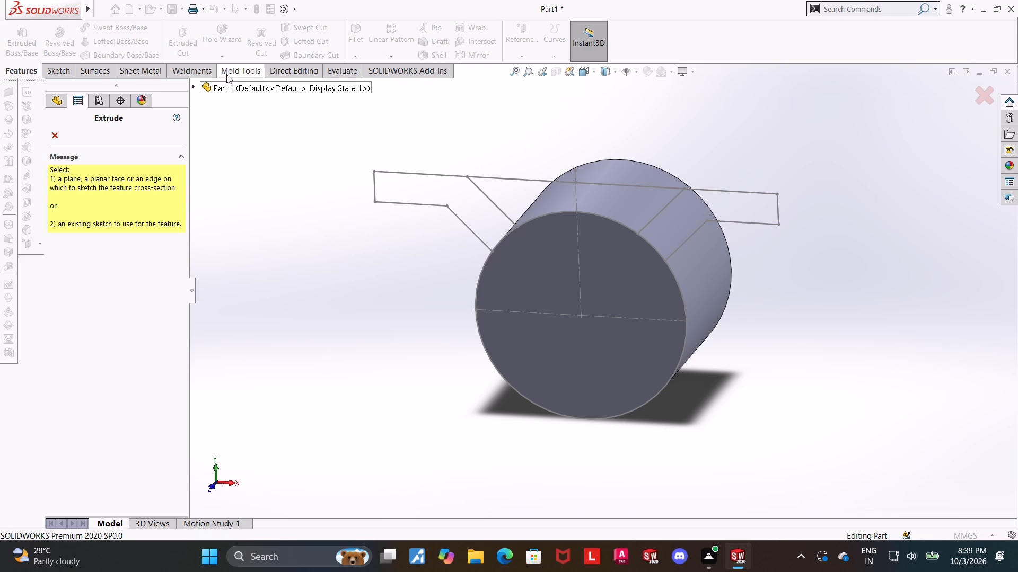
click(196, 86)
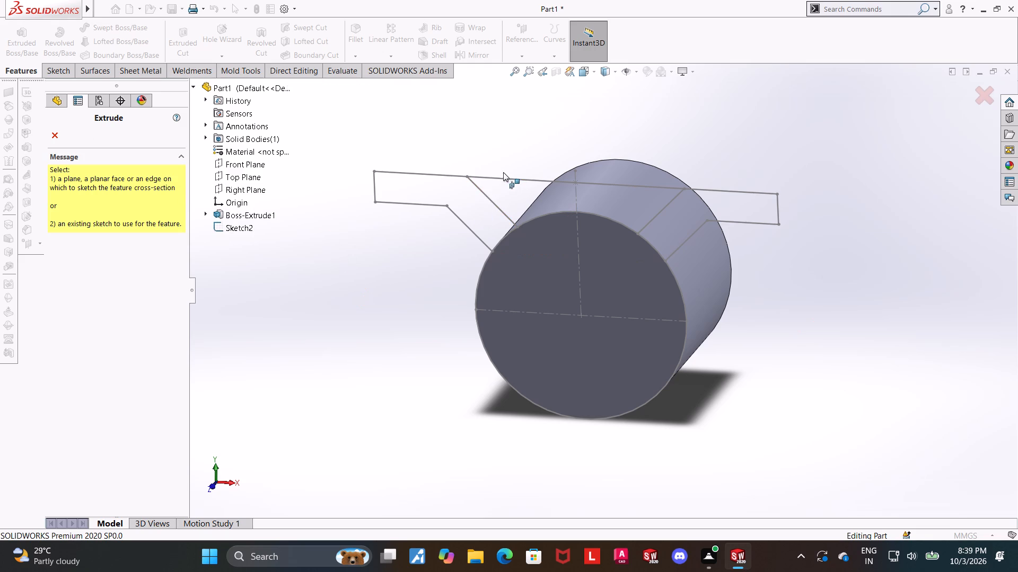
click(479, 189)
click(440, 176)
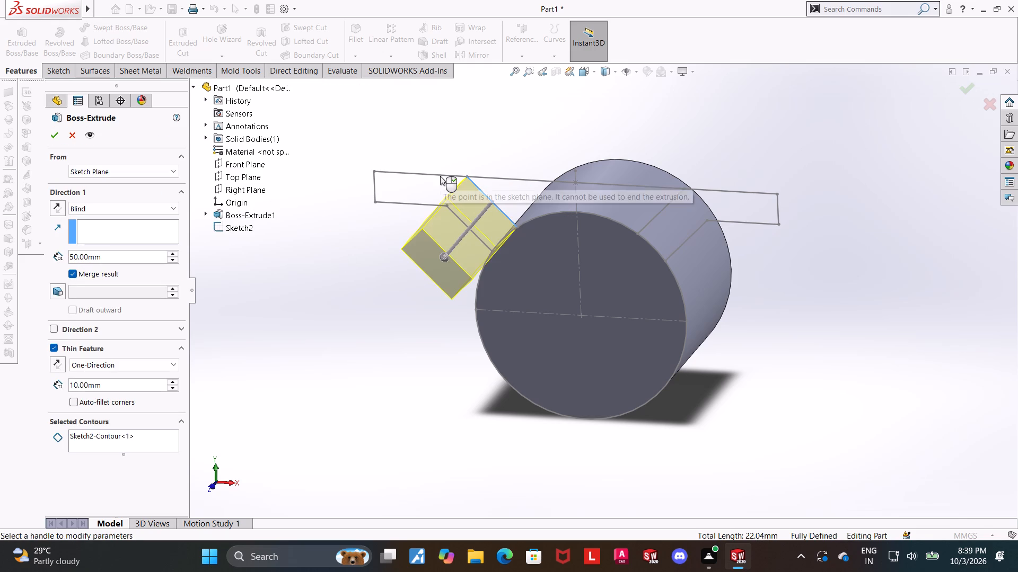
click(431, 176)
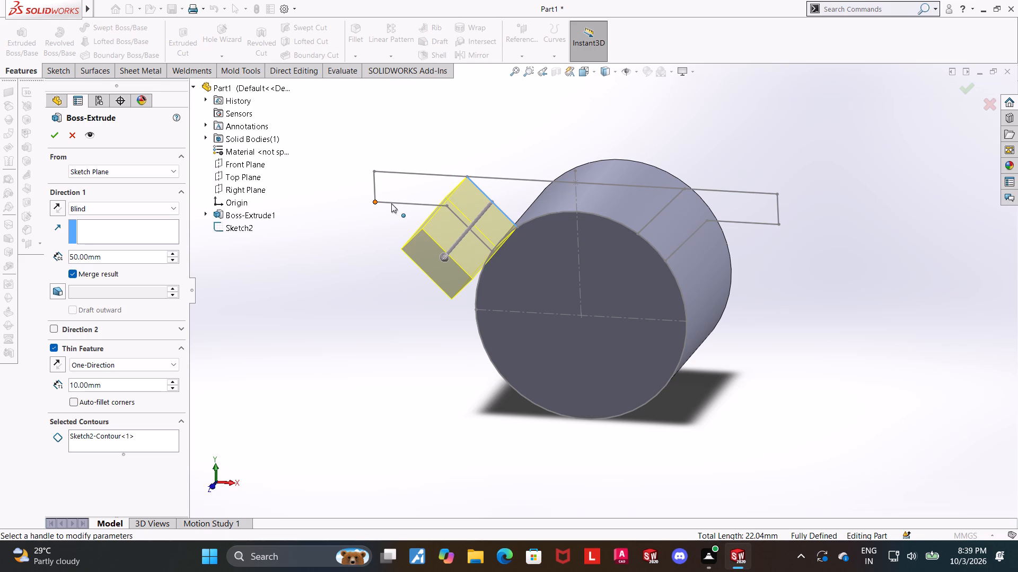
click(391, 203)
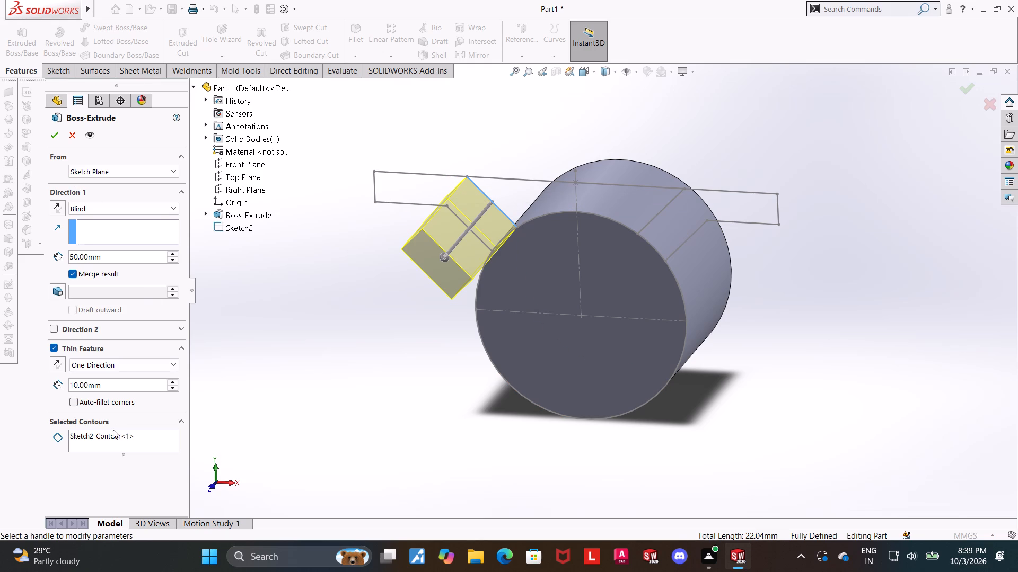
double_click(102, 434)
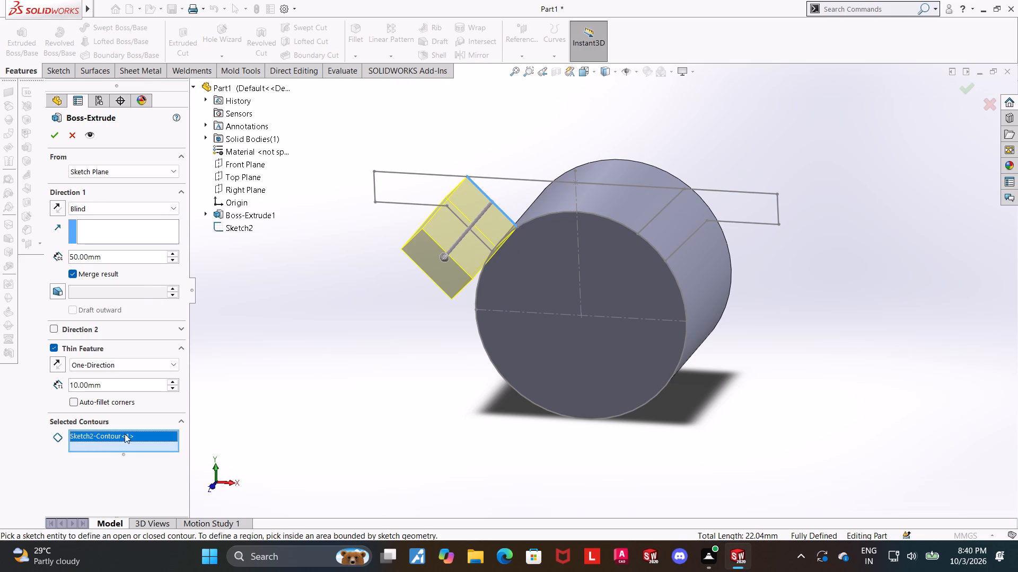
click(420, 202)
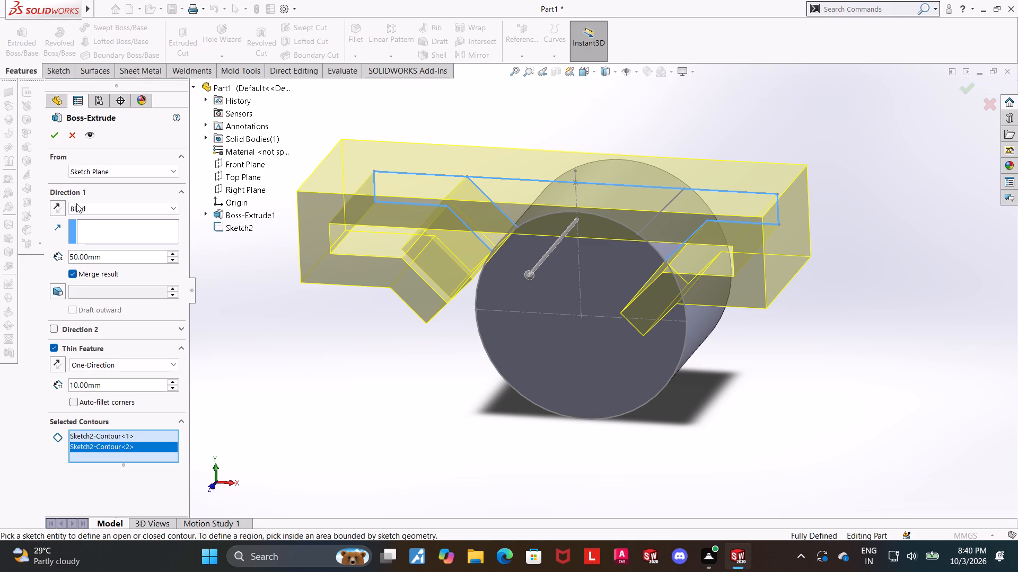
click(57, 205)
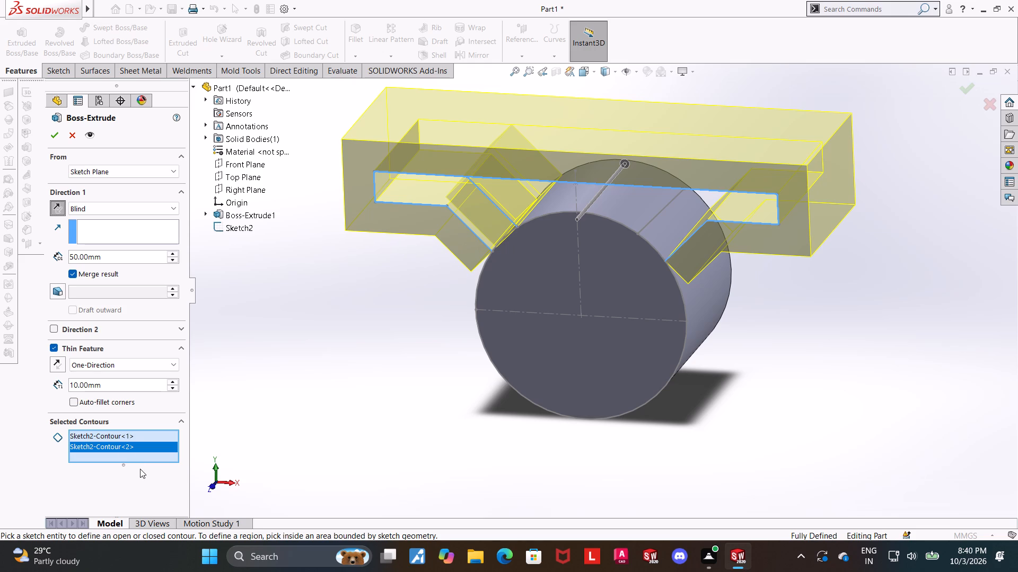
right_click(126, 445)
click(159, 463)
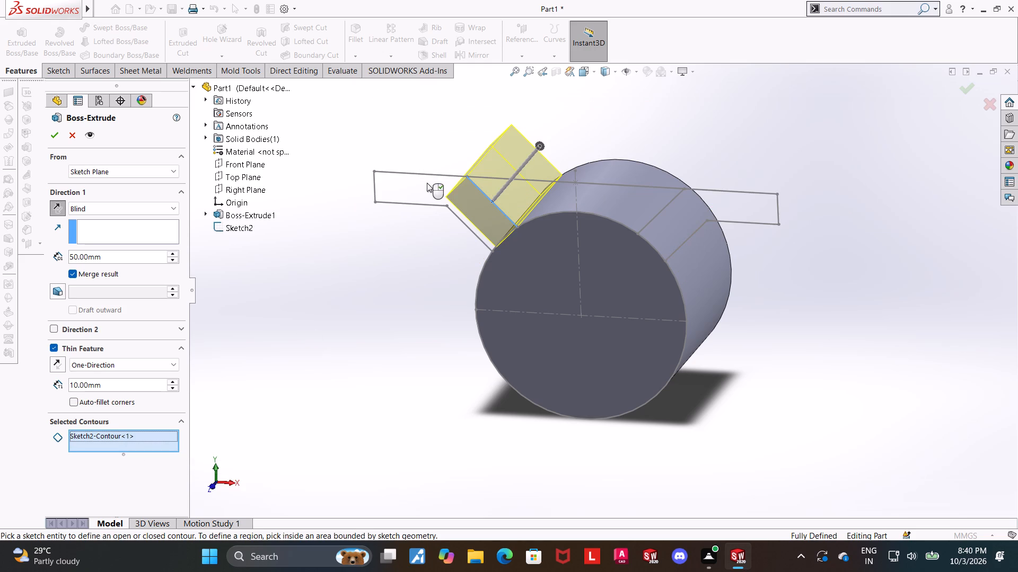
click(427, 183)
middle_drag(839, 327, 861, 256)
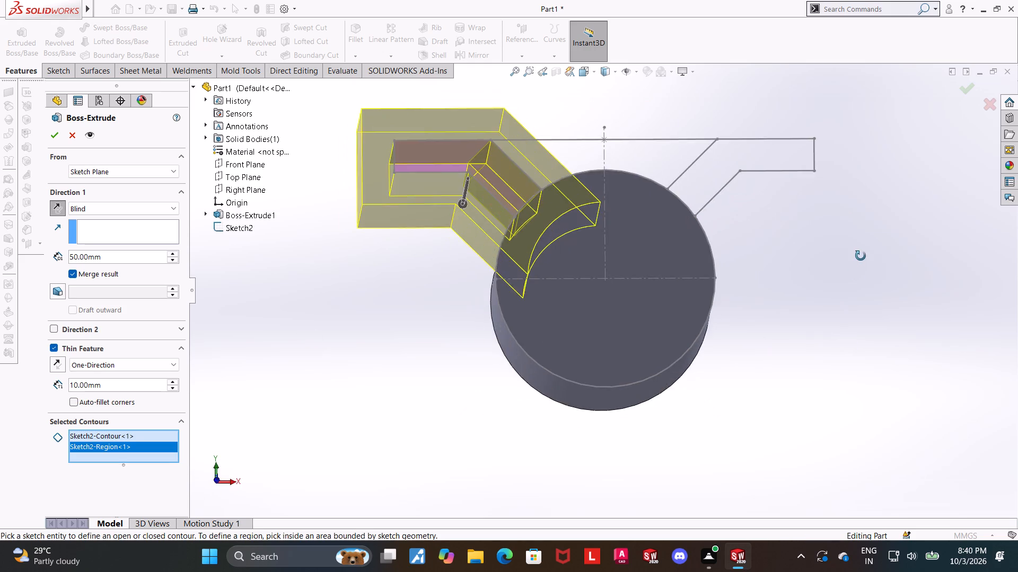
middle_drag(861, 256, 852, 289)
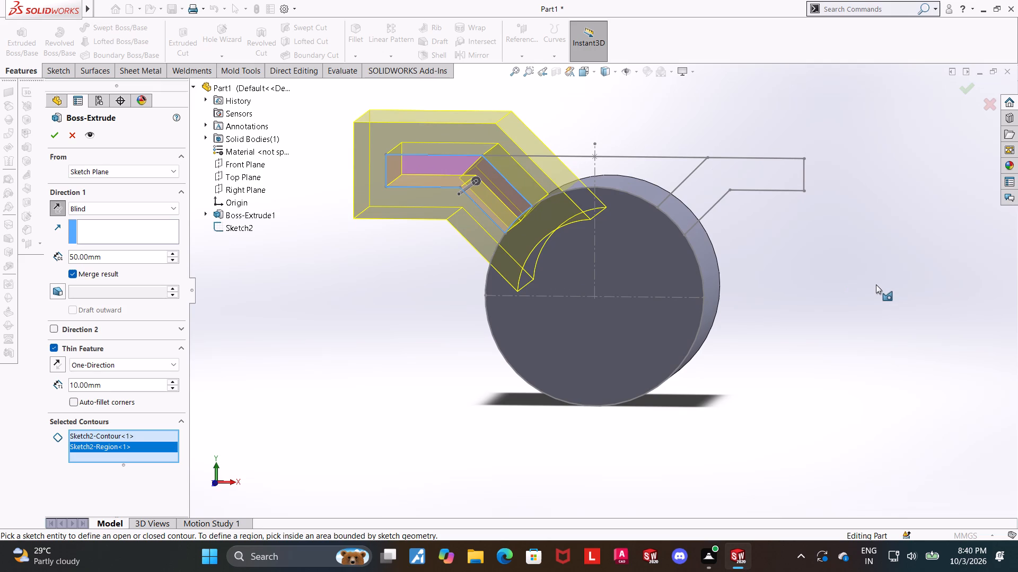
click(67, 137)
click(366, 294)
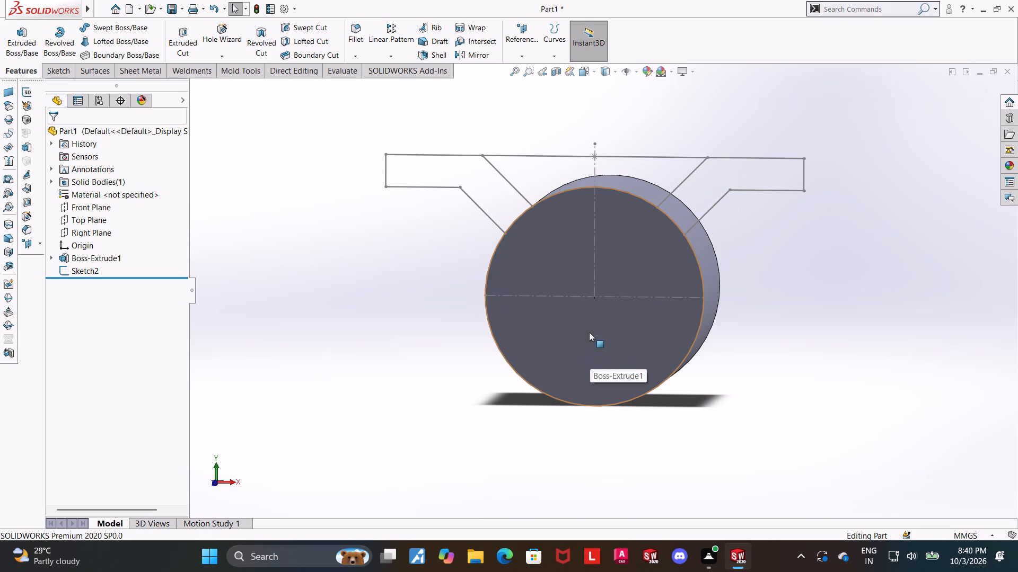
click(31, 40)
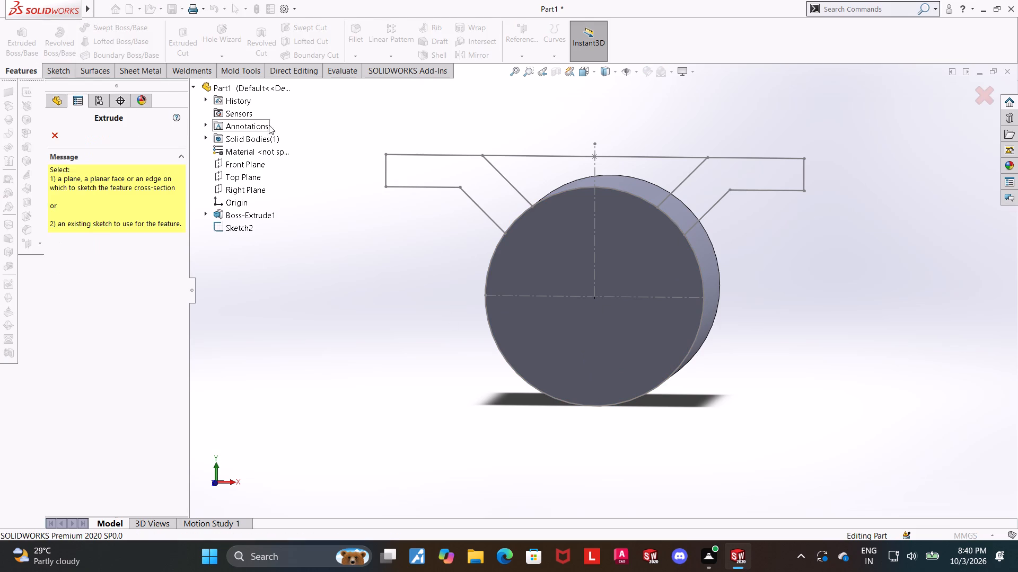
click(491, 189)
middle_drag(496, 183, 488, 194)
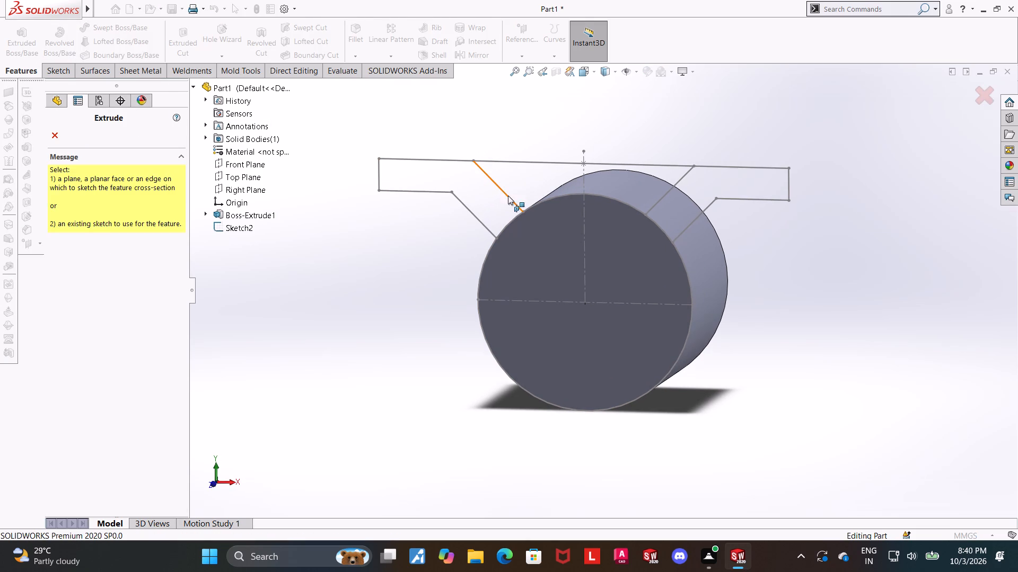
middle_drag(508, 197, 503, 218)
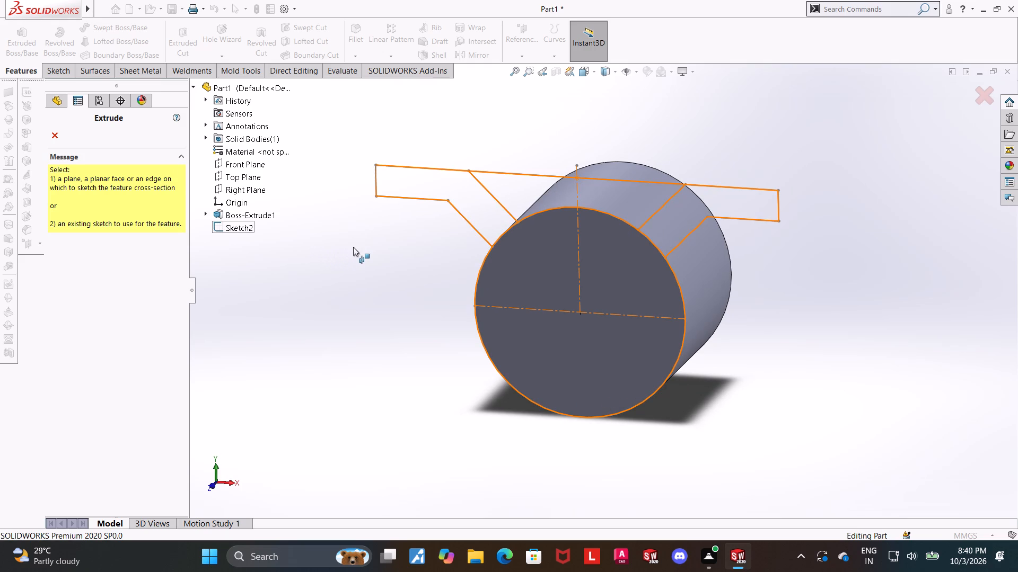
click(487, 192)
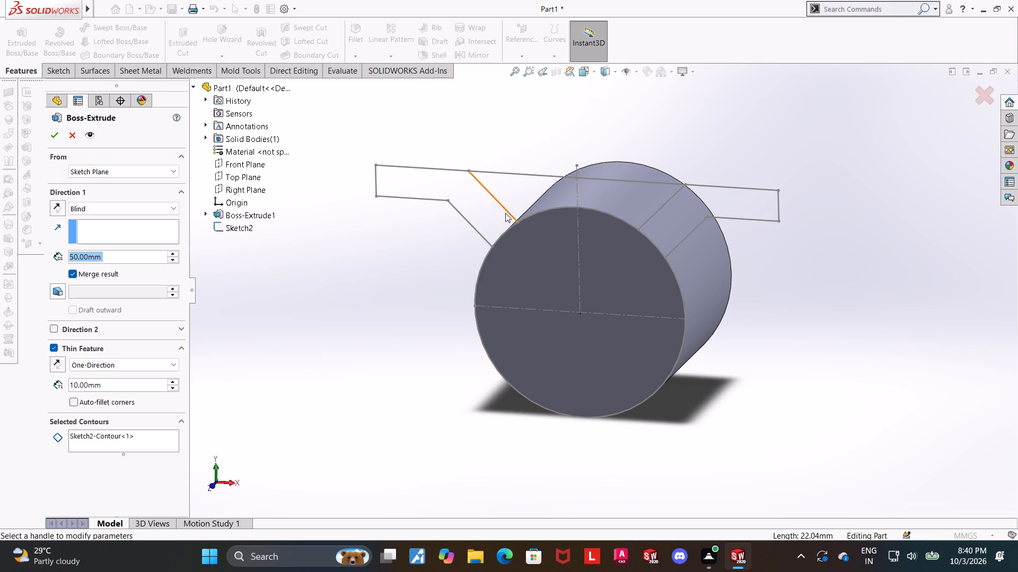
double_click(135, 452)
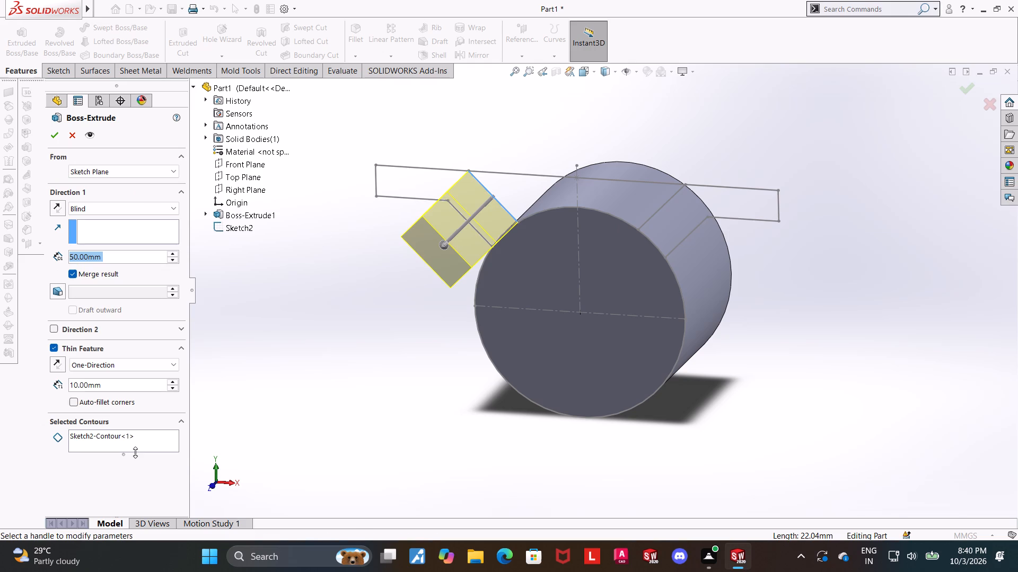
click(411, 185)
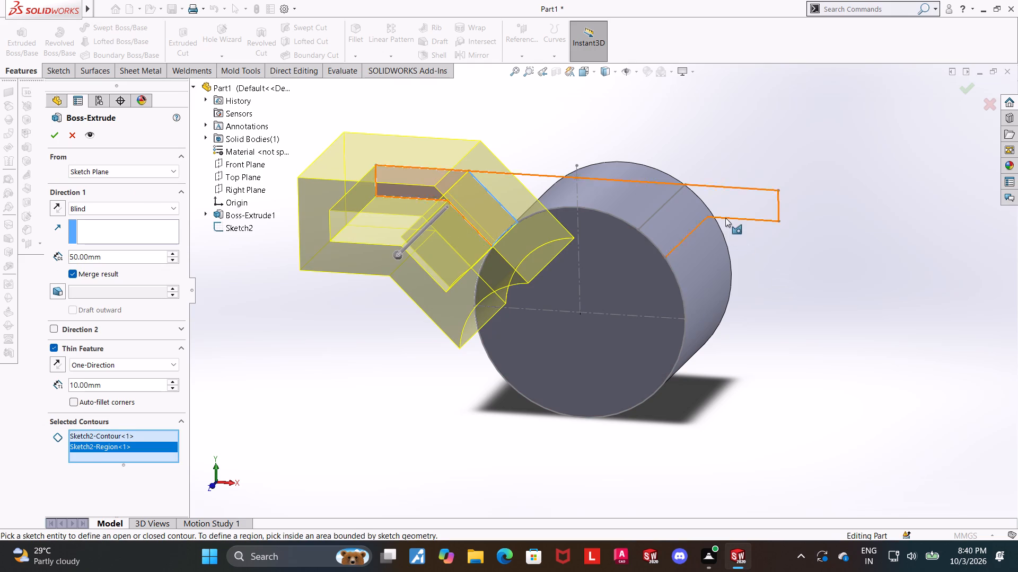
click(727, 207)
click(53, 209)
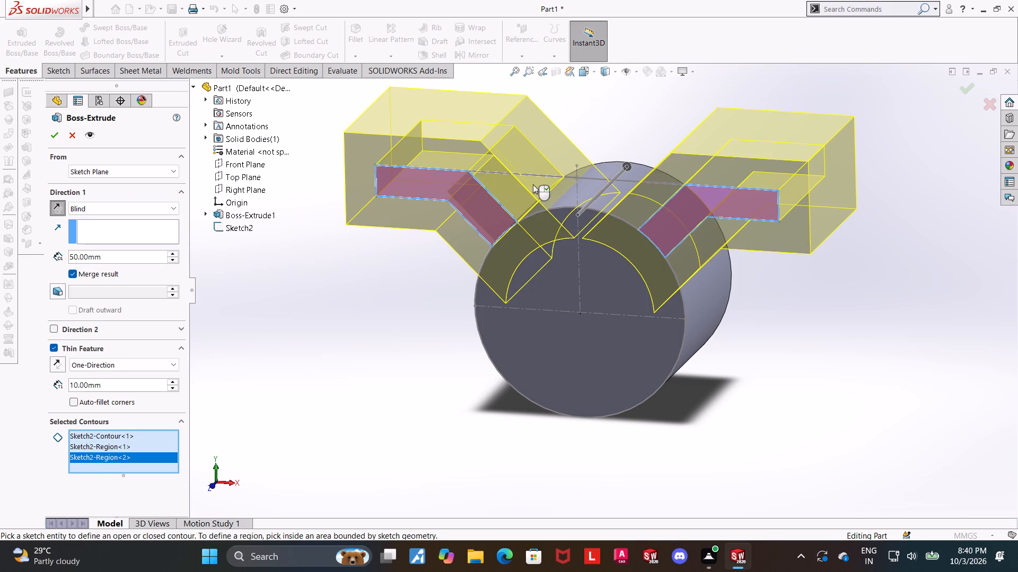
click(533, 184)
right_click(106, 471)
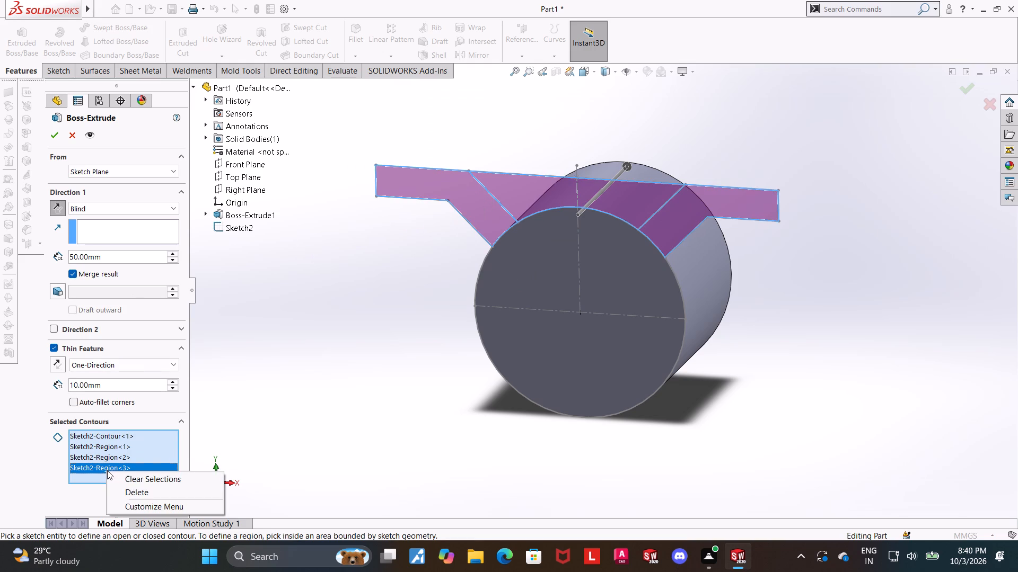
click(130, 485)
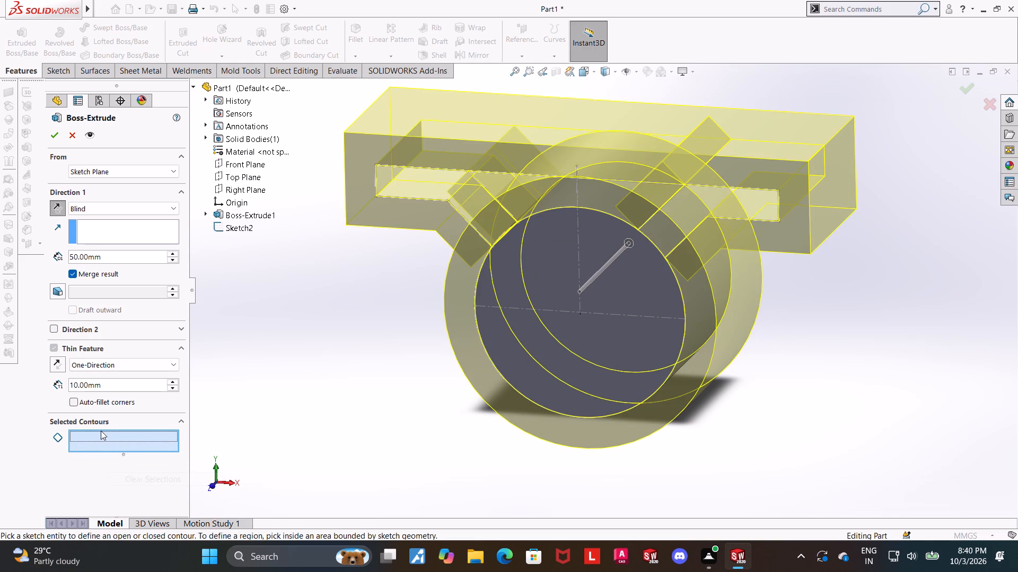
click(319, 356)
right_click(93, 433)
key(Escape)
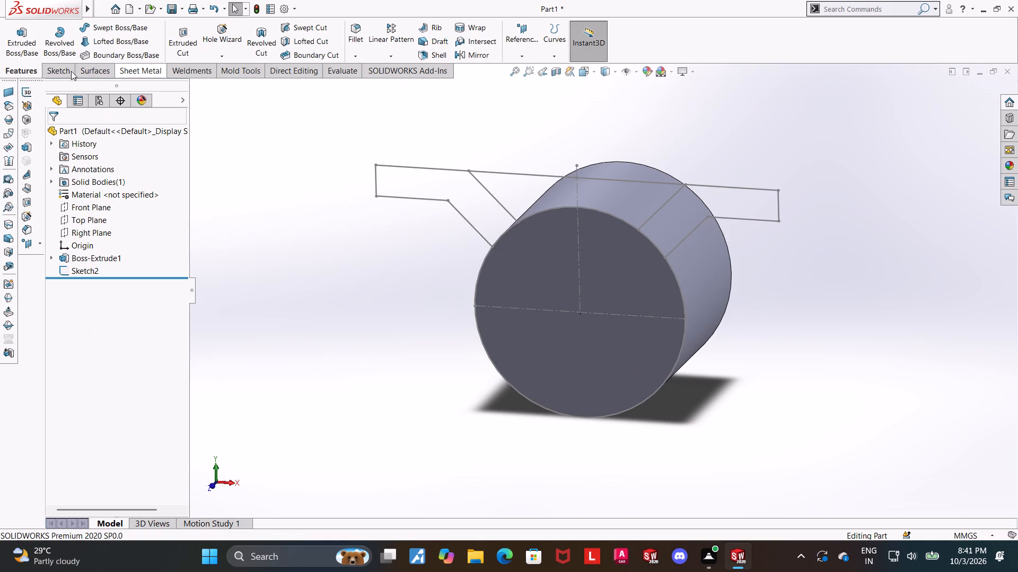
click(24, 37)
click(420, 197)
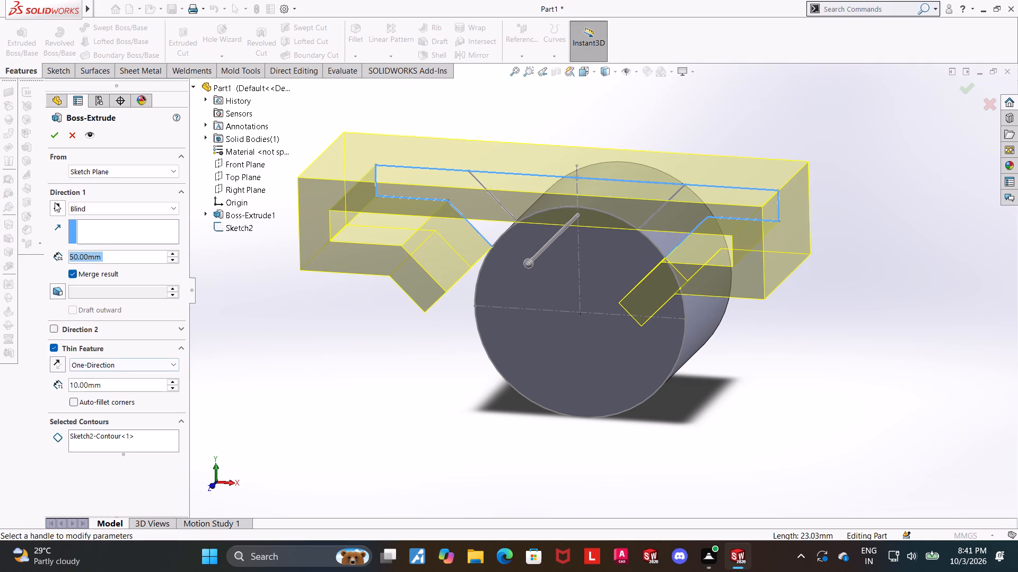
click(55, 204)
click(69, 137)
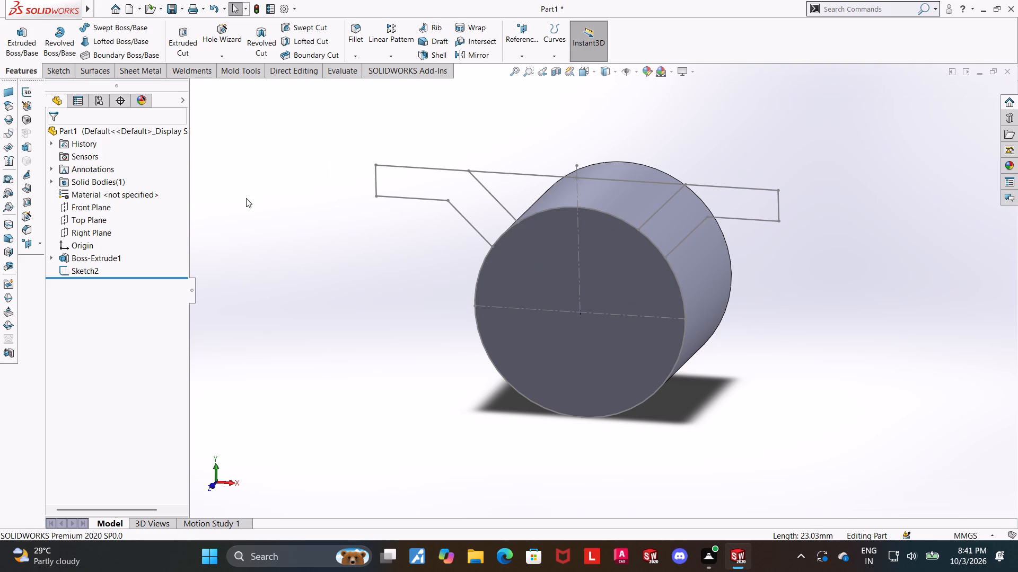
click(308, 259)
Trim the circle in the support profile sketch, keeping only the upper arc between the two lower inclined lines, and exit the sketch.
click(583, 70)
click(501, 411)
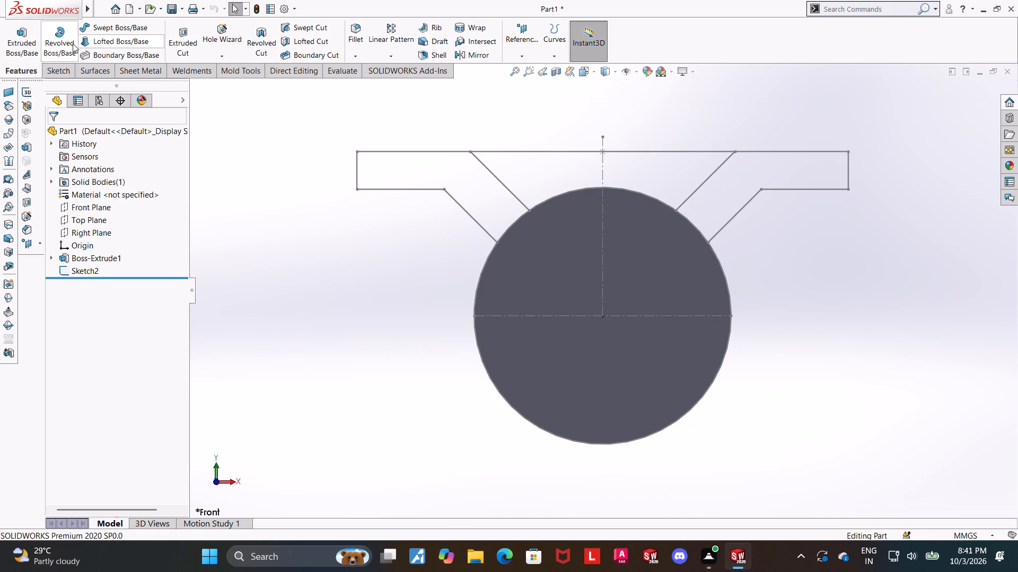
click(84, 270)
click(90, 240)
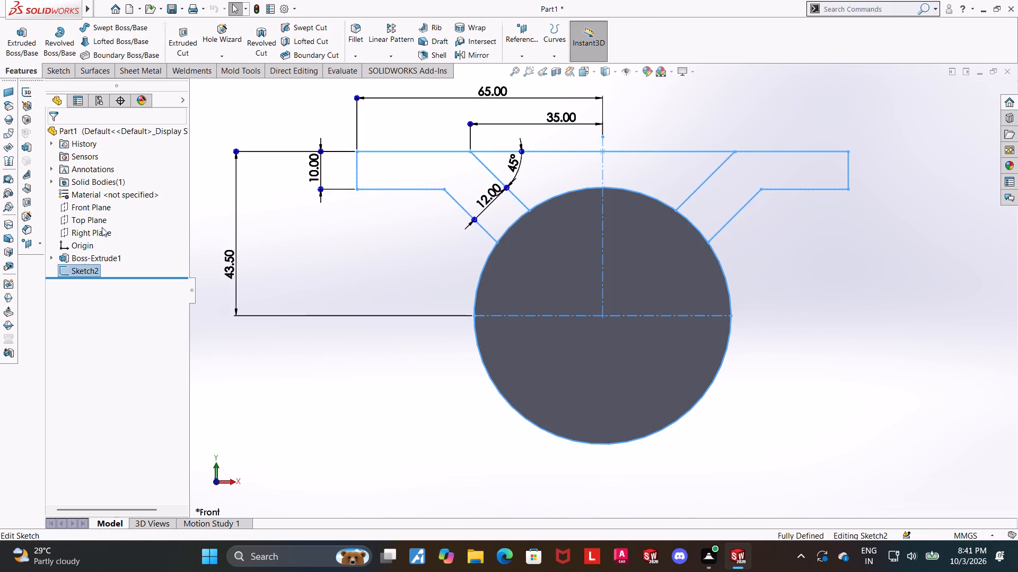
click(190, 42)
drag(565, 381, 371, 539)
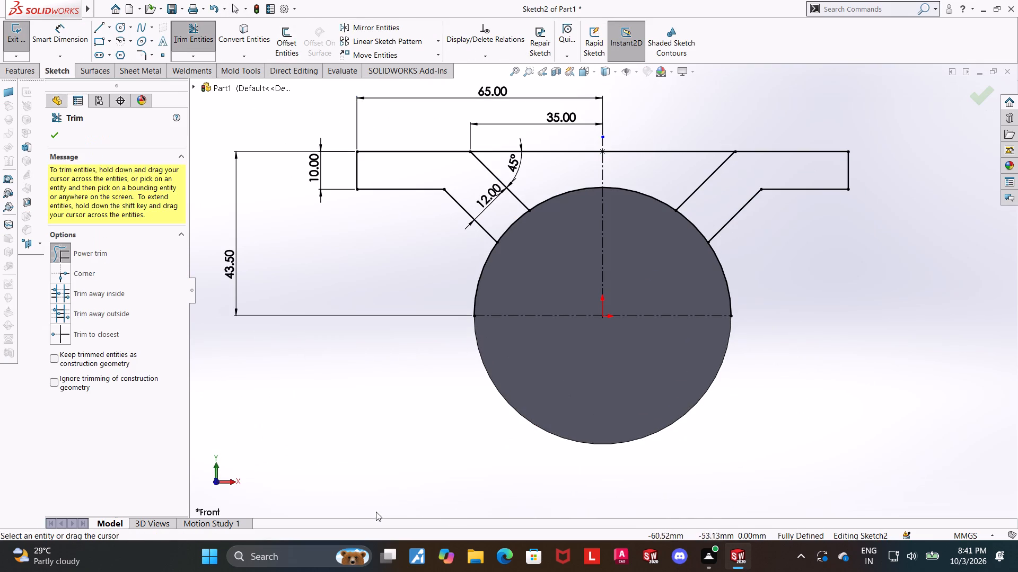
drag(512, 266, 445, 265)
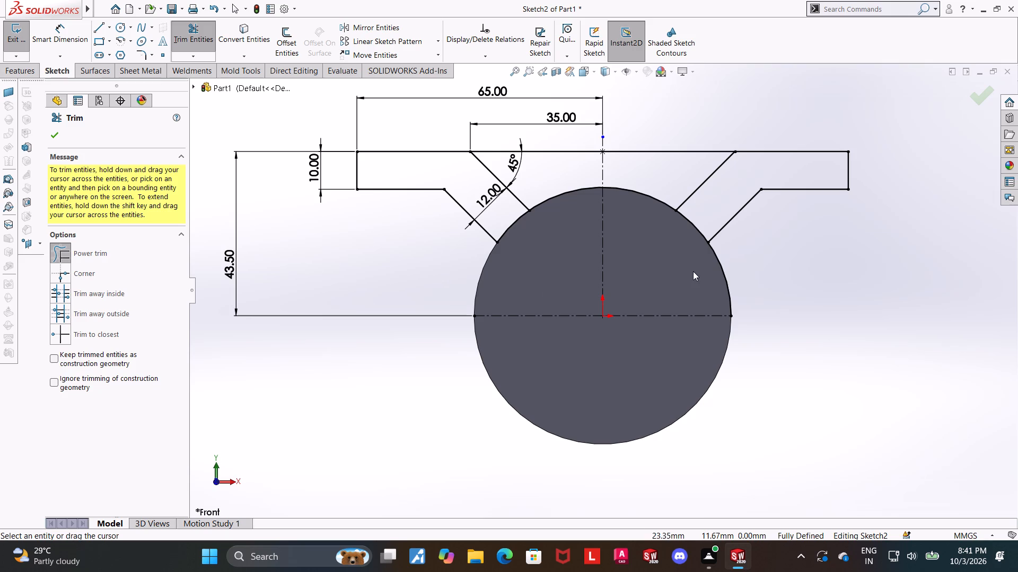
drag(693, 271, 873, 261)
click(994, 93)
scroll(589, 282, up, 2)
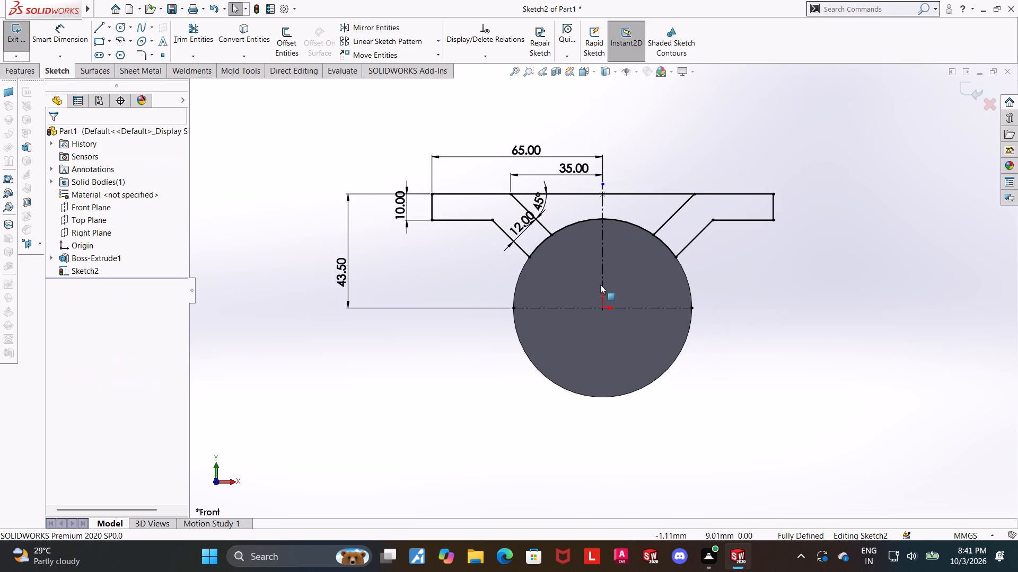
middle_drag(846, 236, 841, 252)
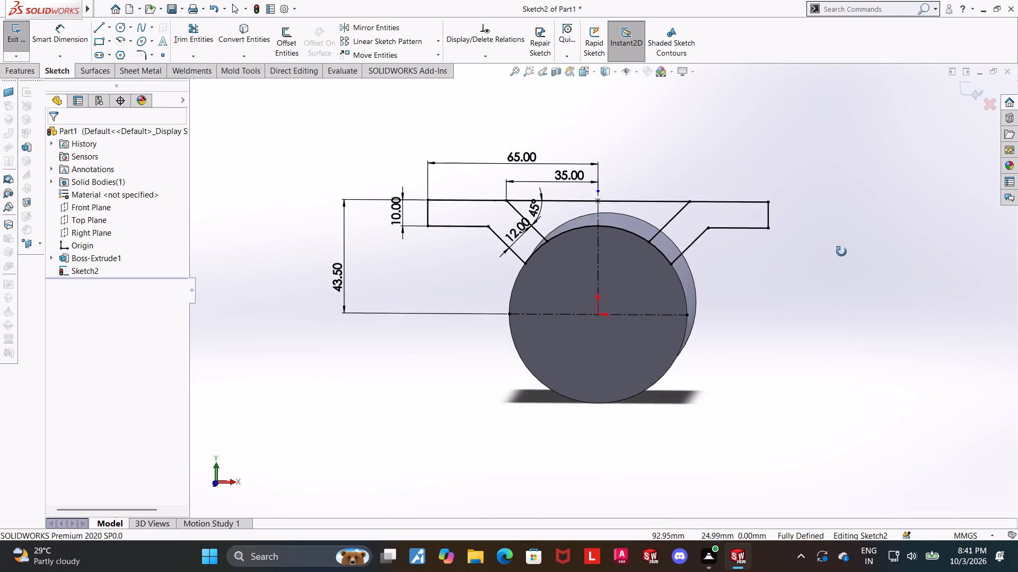
middle_drag(841, 252, 823, 276)
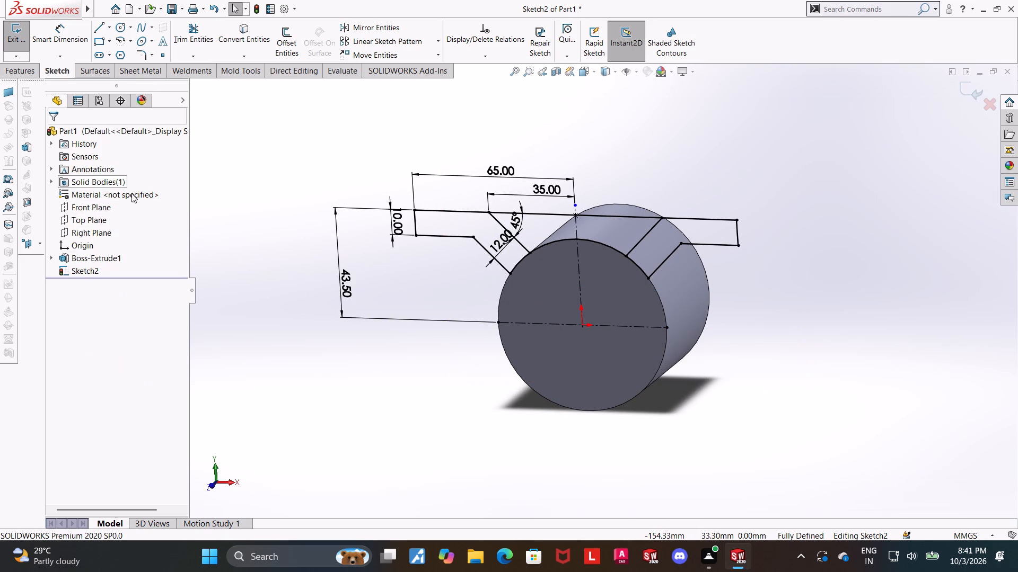
click(976, 88)
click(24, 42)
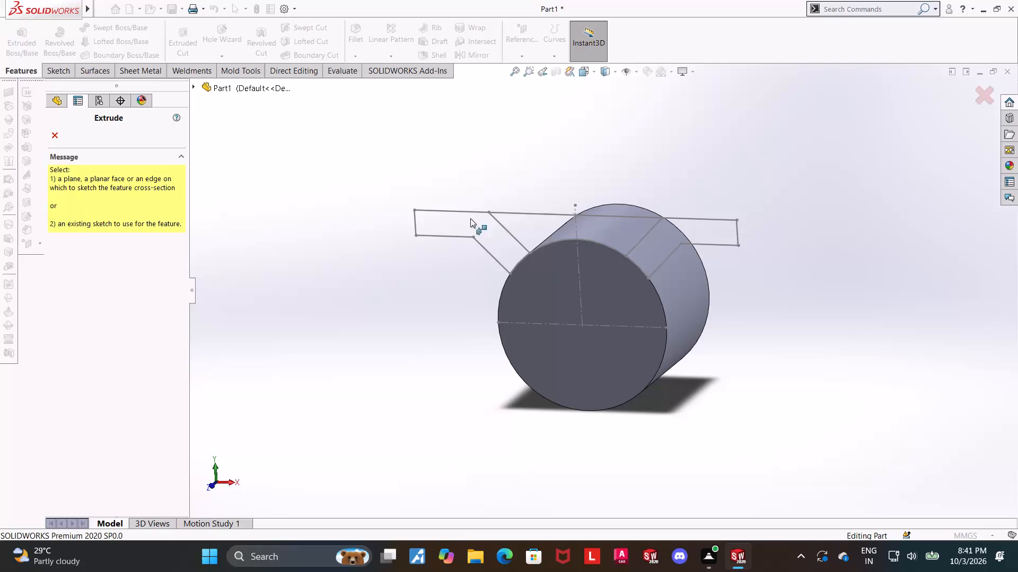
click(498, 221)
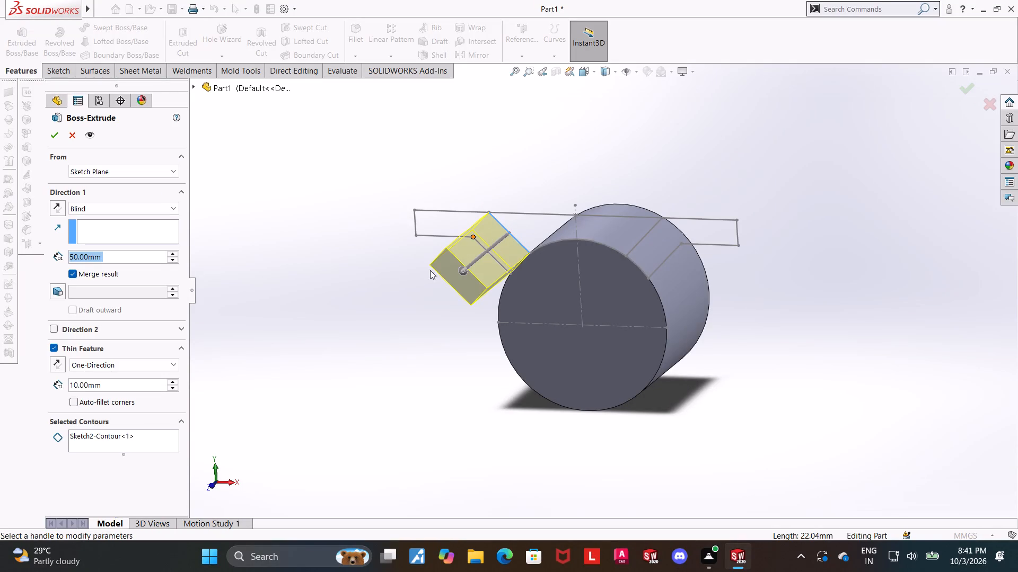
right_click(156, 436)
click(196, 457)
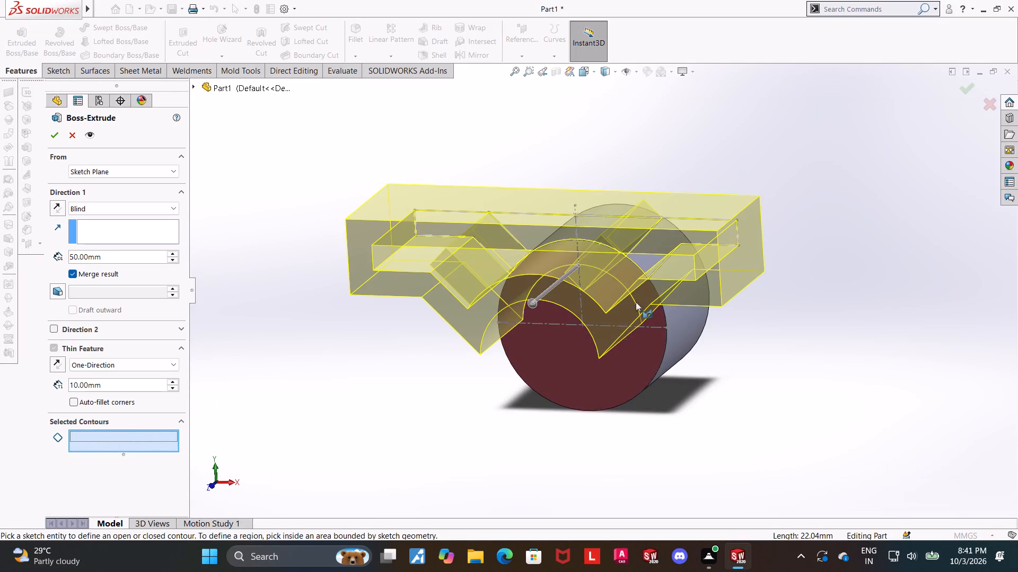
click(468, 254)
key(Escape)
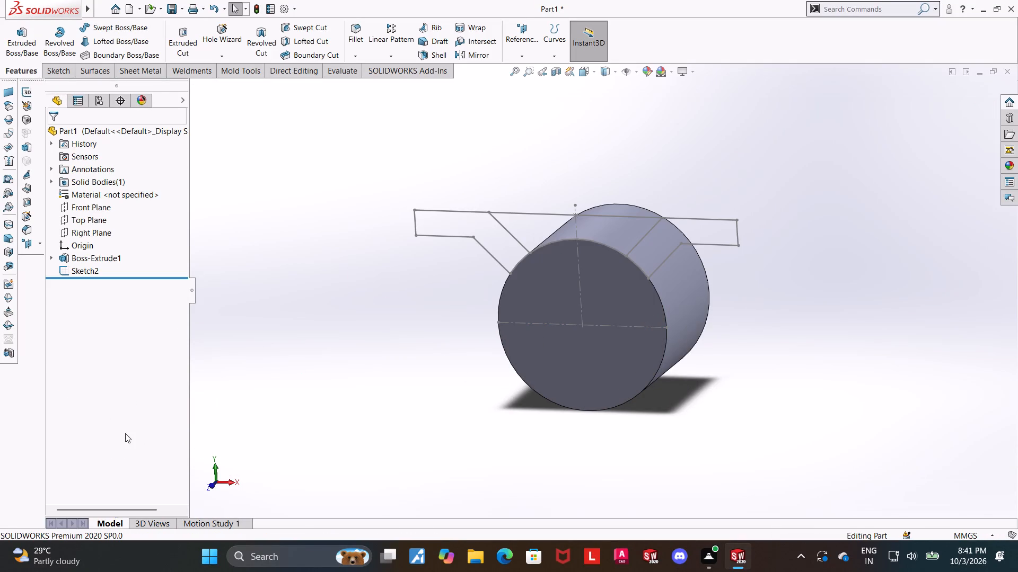
Extrude the outer closed support contour in the reversed direction along the cylinder, starting from a 5 mm offset and ending Through All.
click(34, 40)
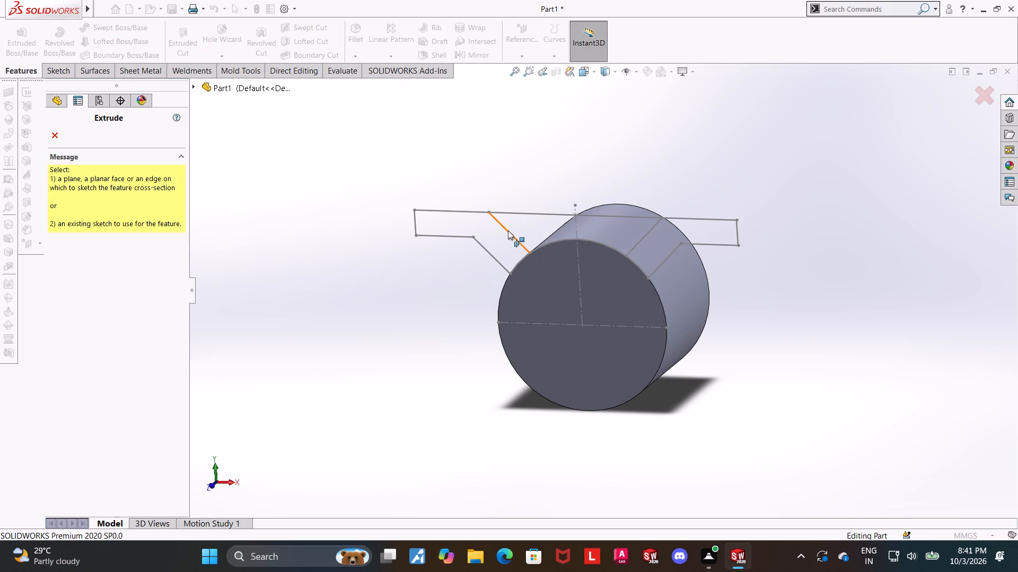
click(535, 215)
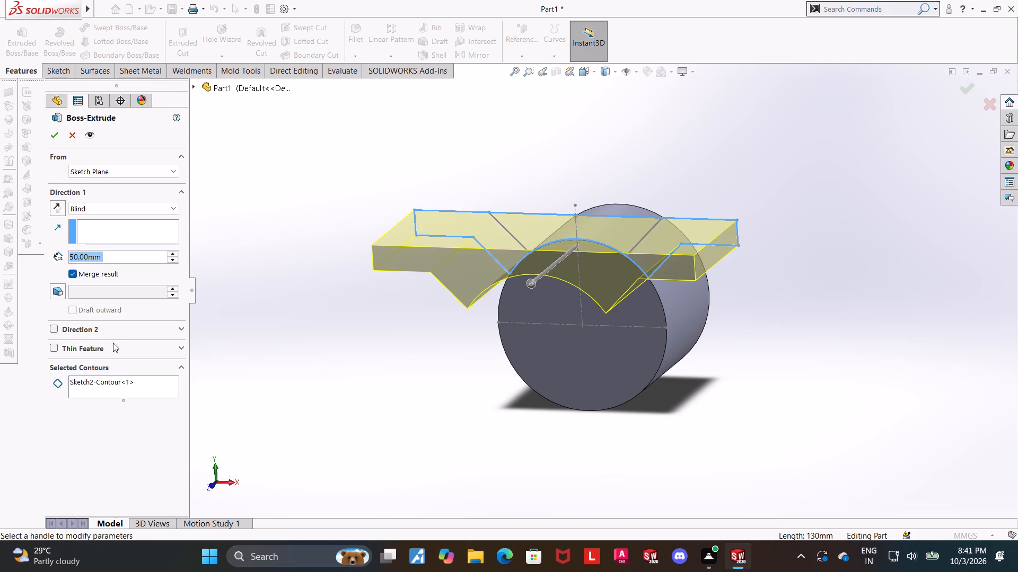
click(62, 207)
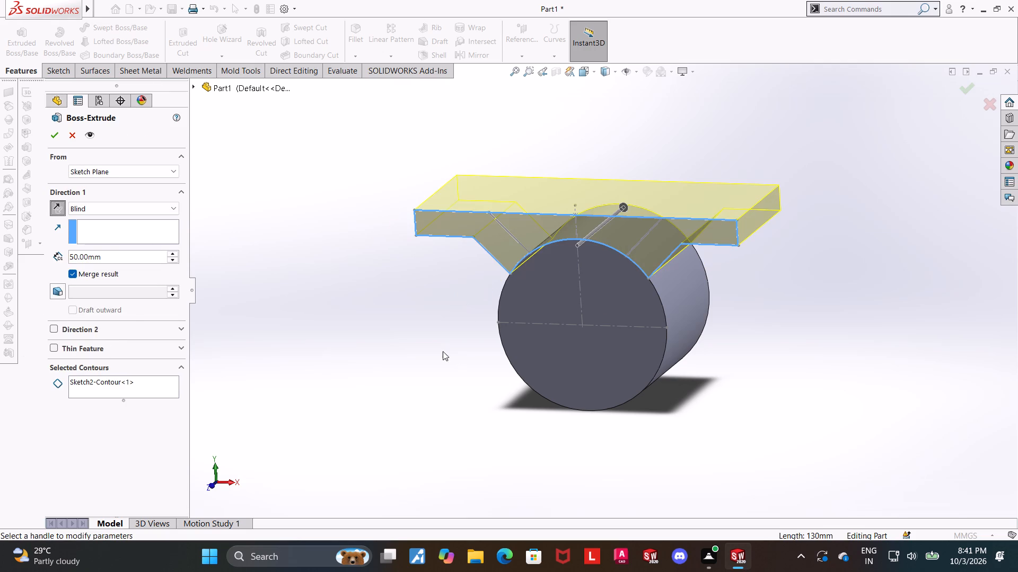
middle_drag(398, 324, 381, 323)
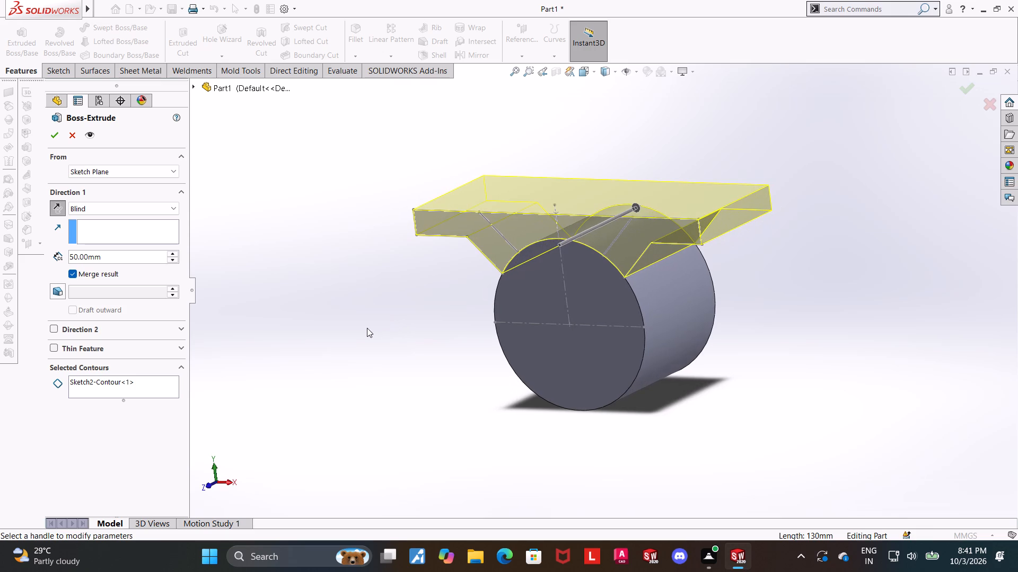
middle_drag(358, 323, 352, 324)
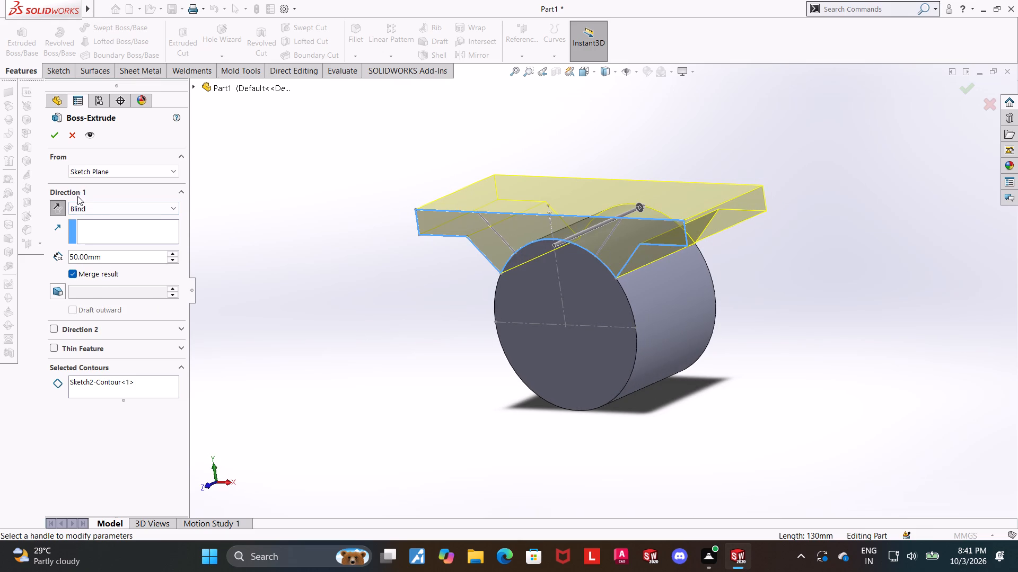
click(90, 174)
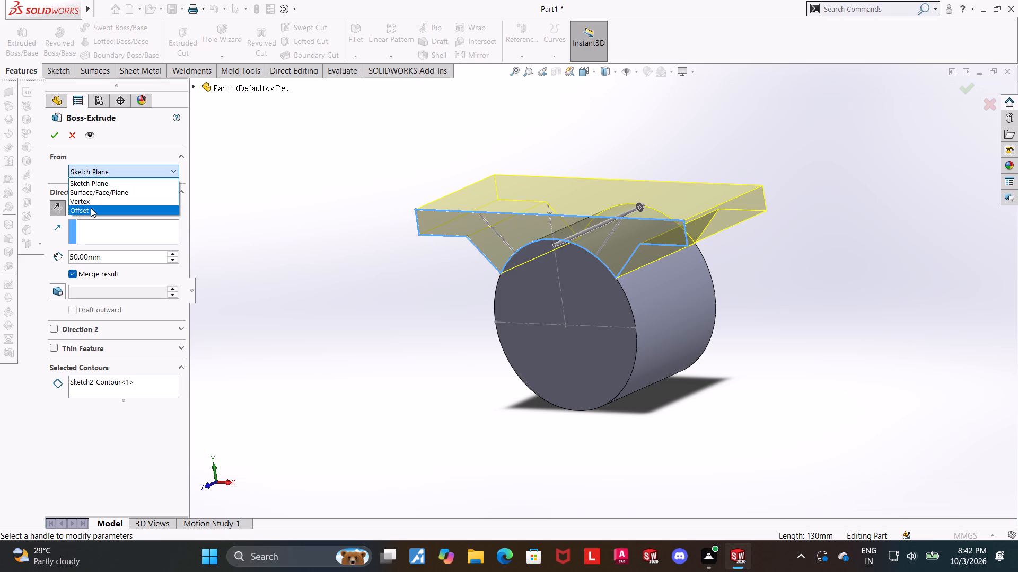
click(91, 208)
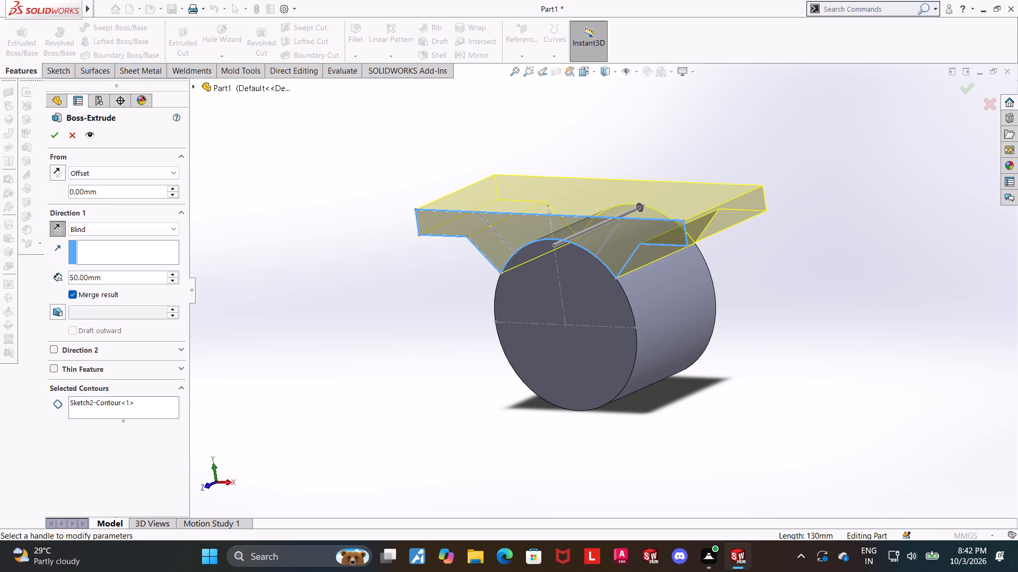
drag(112, 193, 0, 185)
key(5)
key(Return)
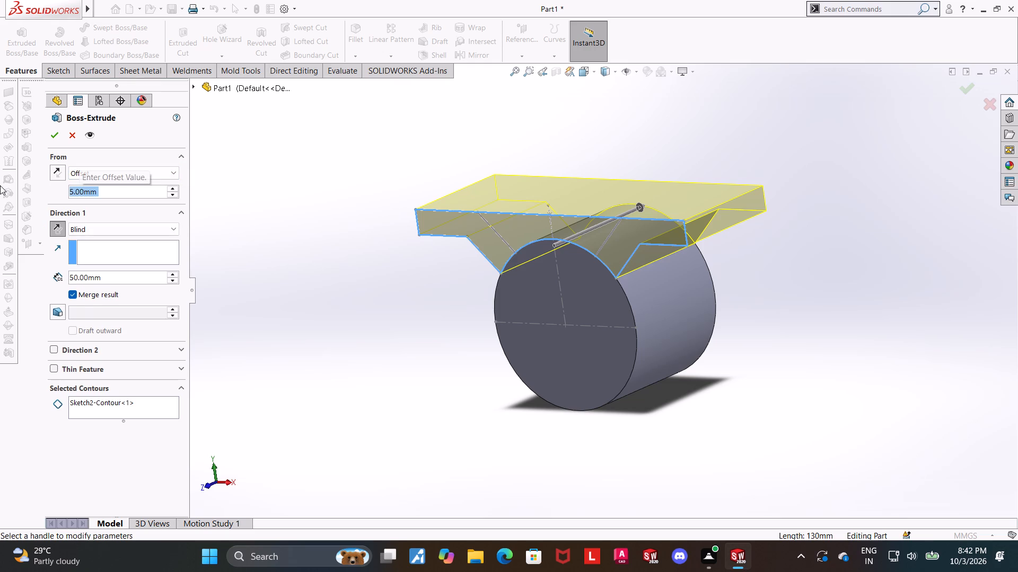
click(90, 226)
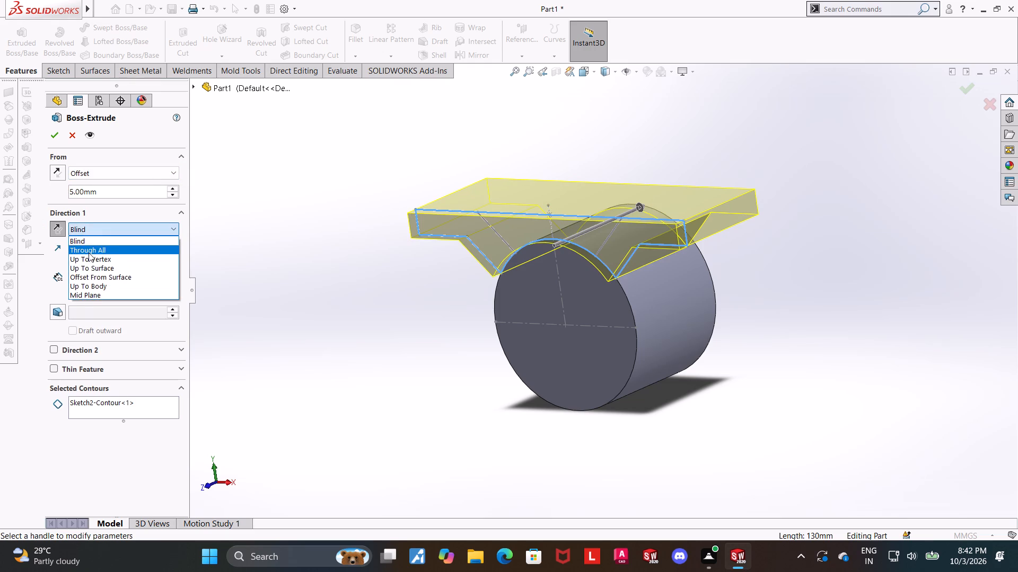
click(89, 253)
click(361, 242)
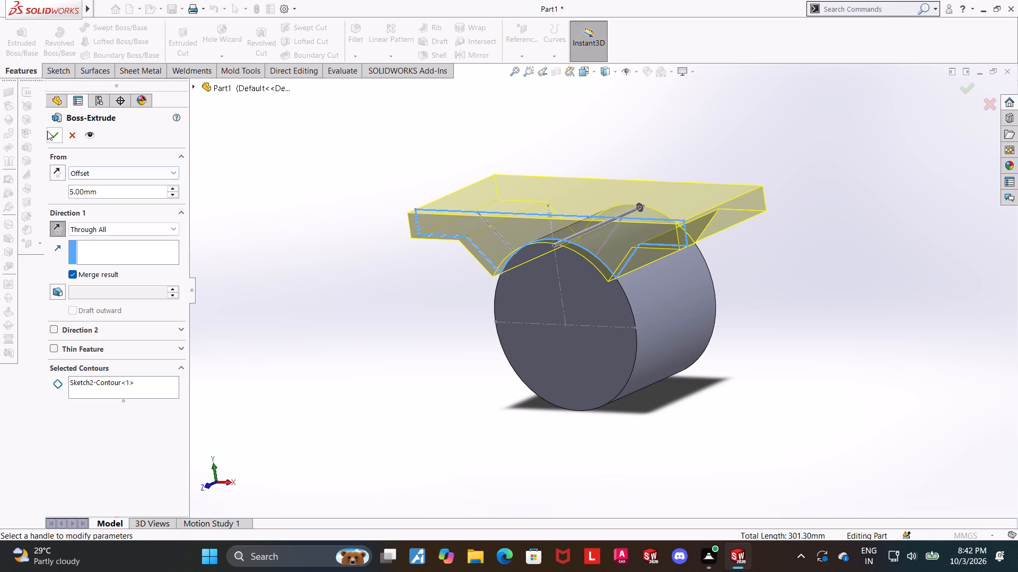
click(54, 131)
click(408, 294)
middle_drag(532, 287, 591, 239)
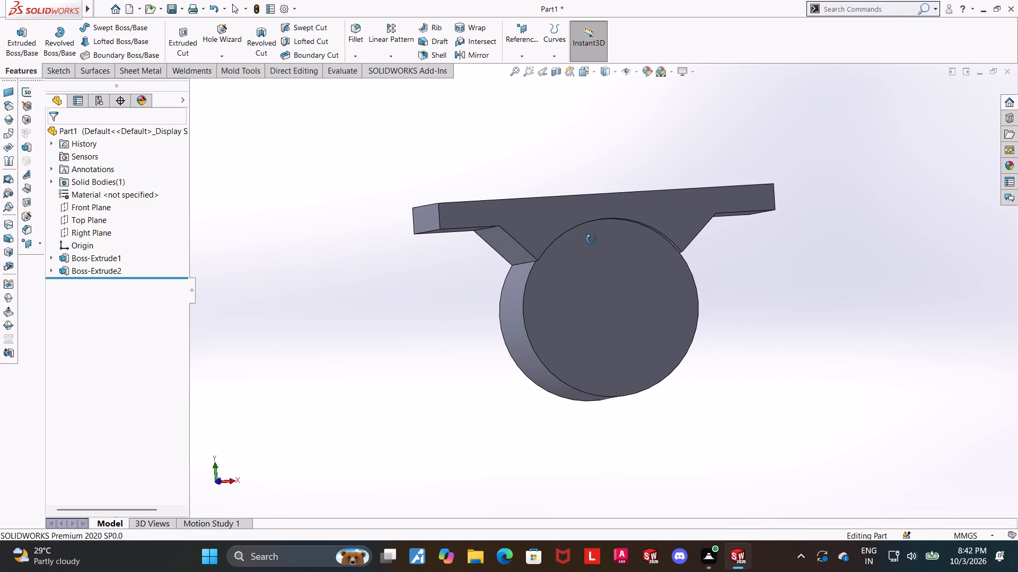
middle_drag(591, 239, 528, 248)
Edit the support extrusion to reverse the direction of its 5 mm start offset.
click(82, 270)
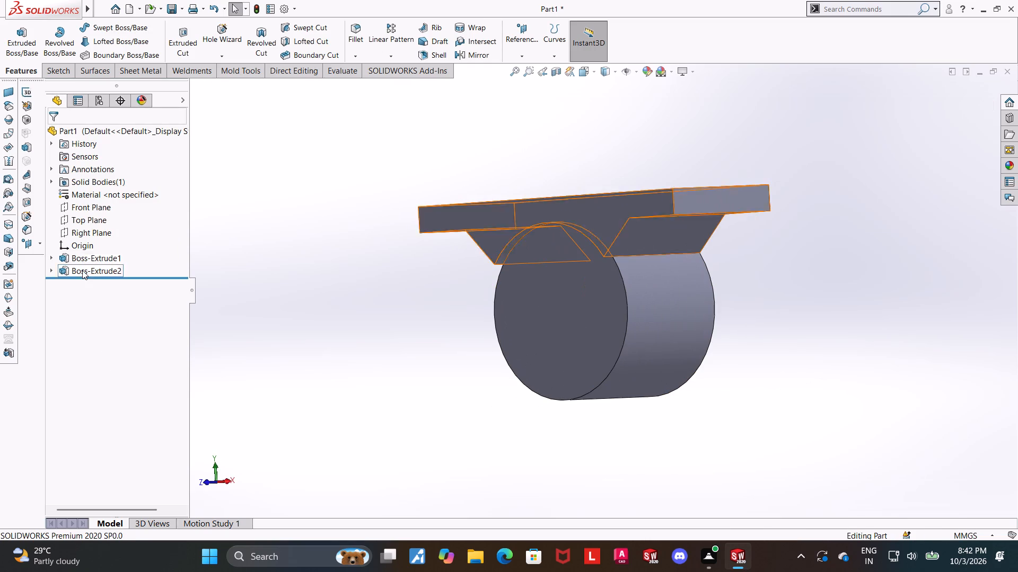
click(92, 243)
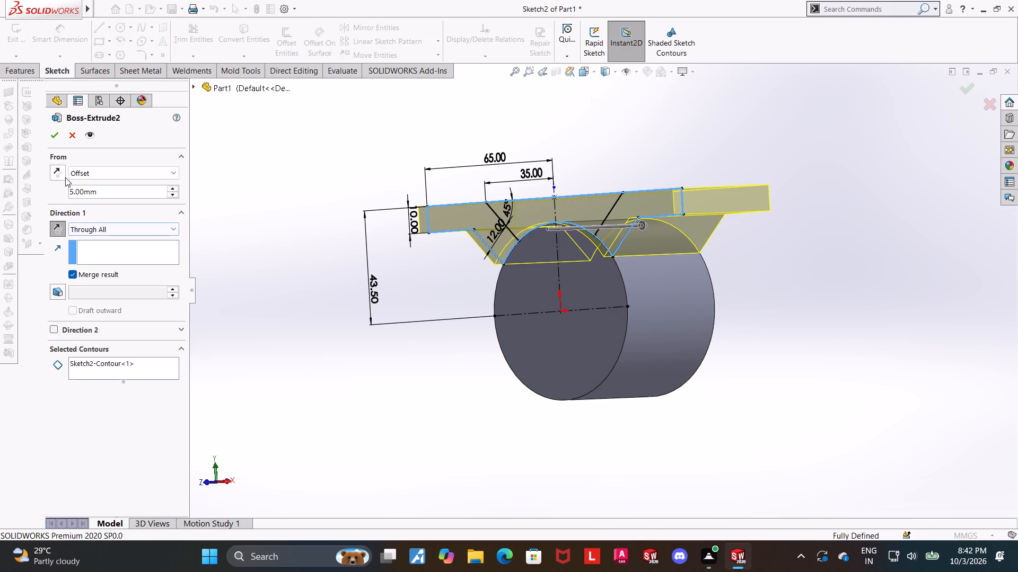
click(61, 172)
click(56, 139)
click(466, 417)
middle_drag(470, 410, 476, 424)
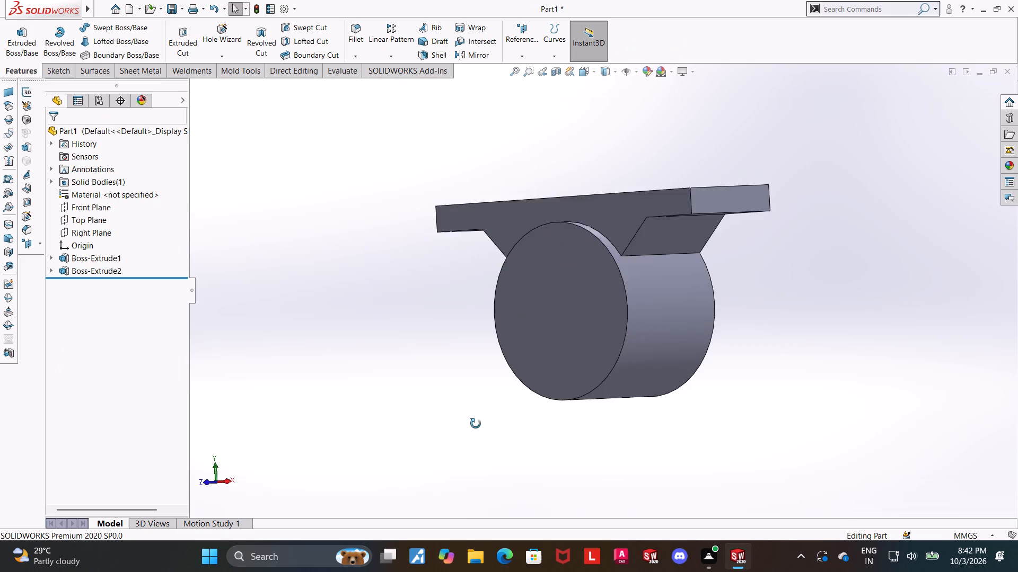
middle_drag(476, 424, 486, 458)
scroll(661, 242, down, 1)
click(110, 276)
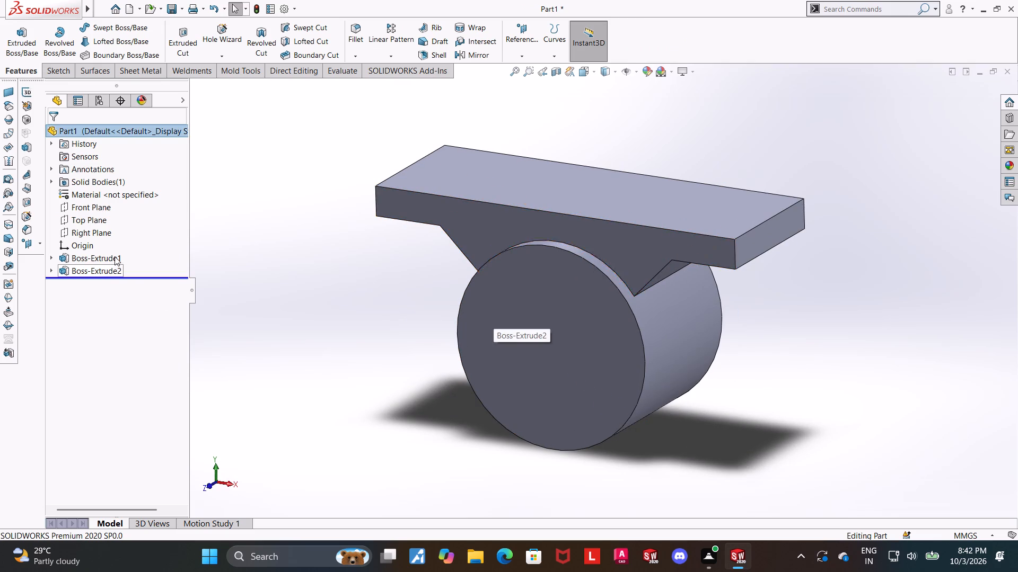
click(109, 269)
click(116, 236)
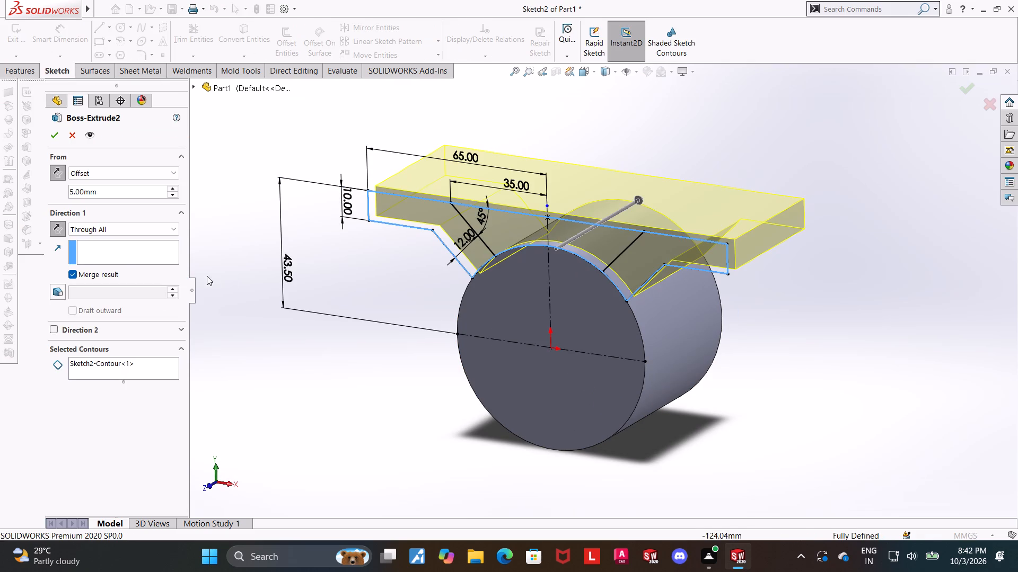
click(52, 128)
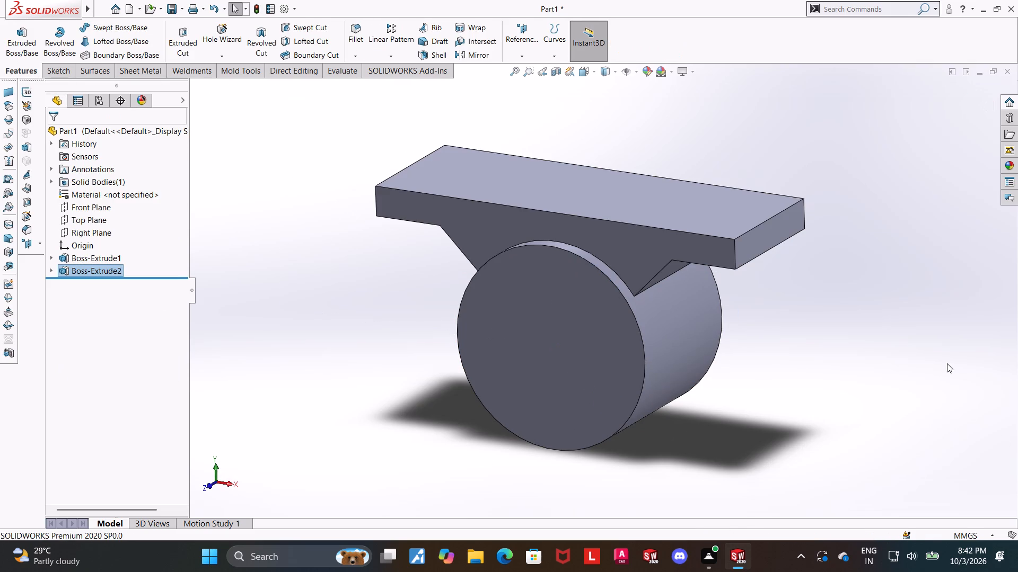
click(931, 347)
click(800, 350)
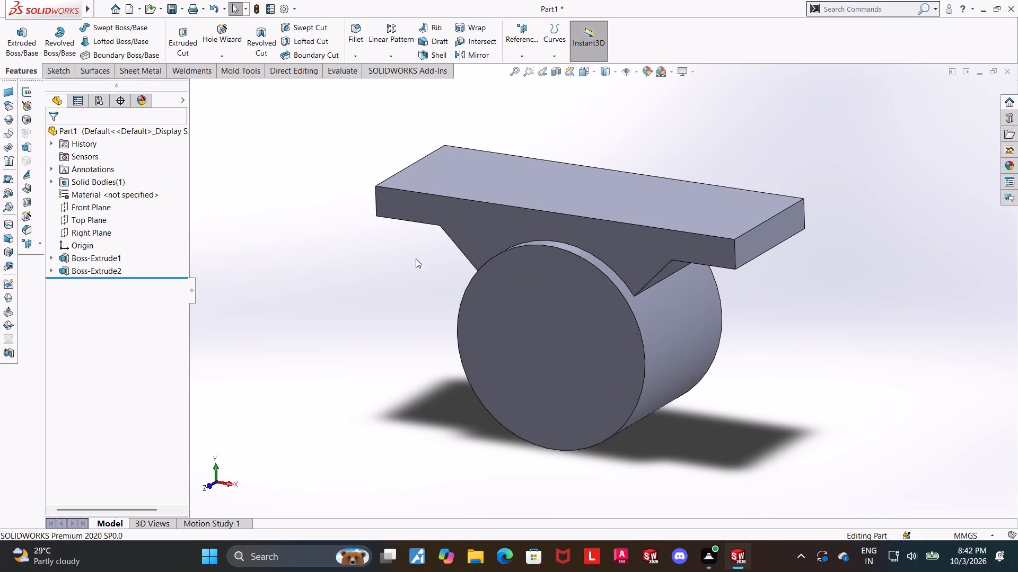
Reuse the support profile sketch for a 50 mm blind extruded cut through the central region between the two inclined arms.
click(49, 267)
click(104, 285)
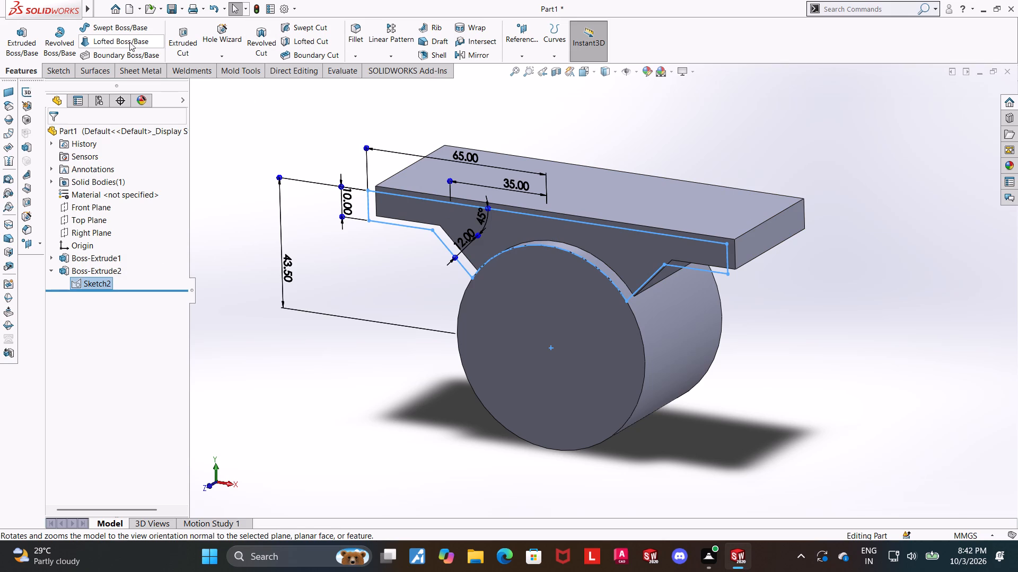
click(184, 38)
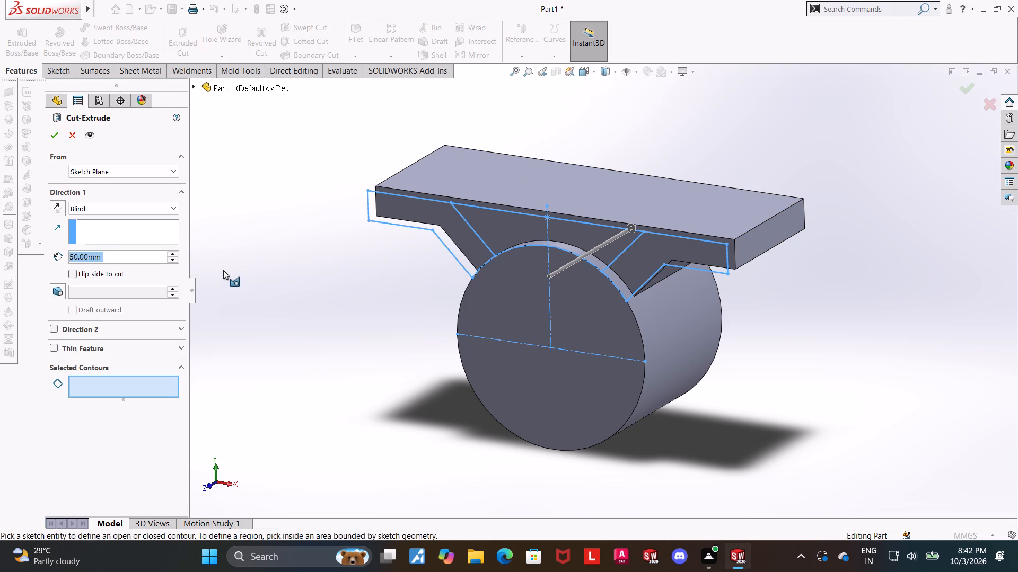
middle_drag(226, 260, 233, 230)
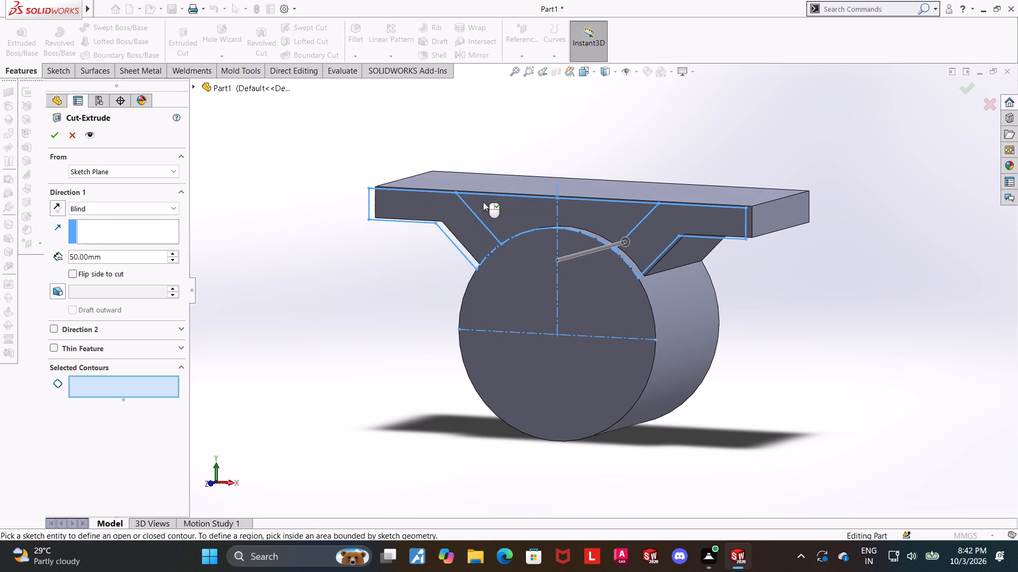
click(484, 202)
click(59, 139)
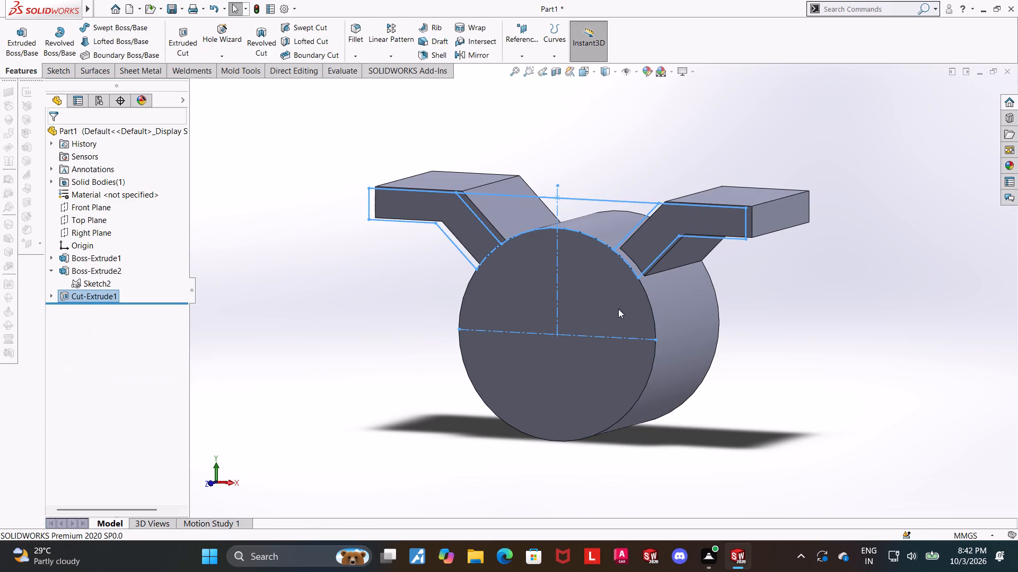
click(793, 344)
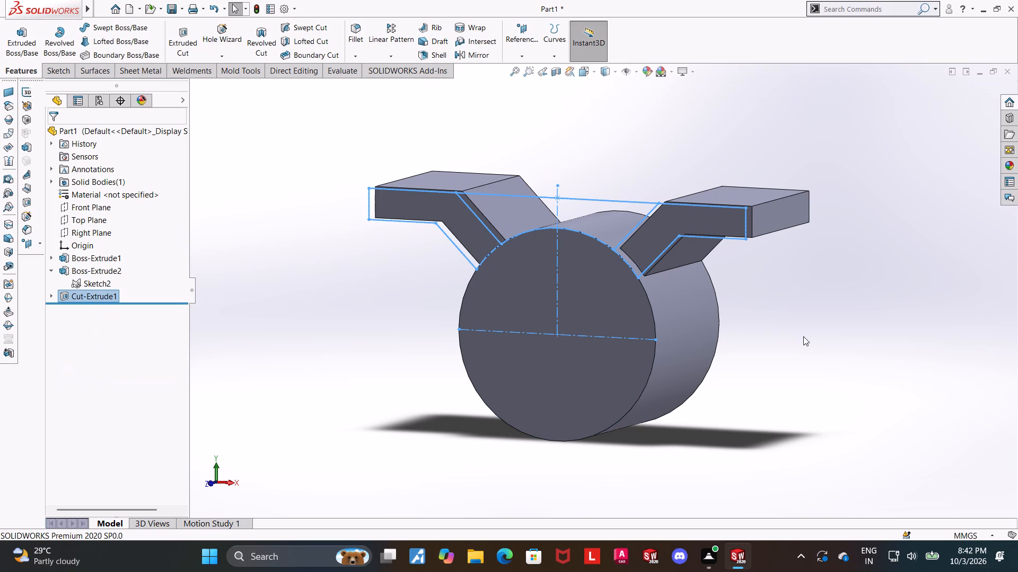
Fillet the four outer corner edges of the two support flanges with a 10 mm symmetric radius.
middle_drag(820, 293, 829, 359)
click(360, 31)
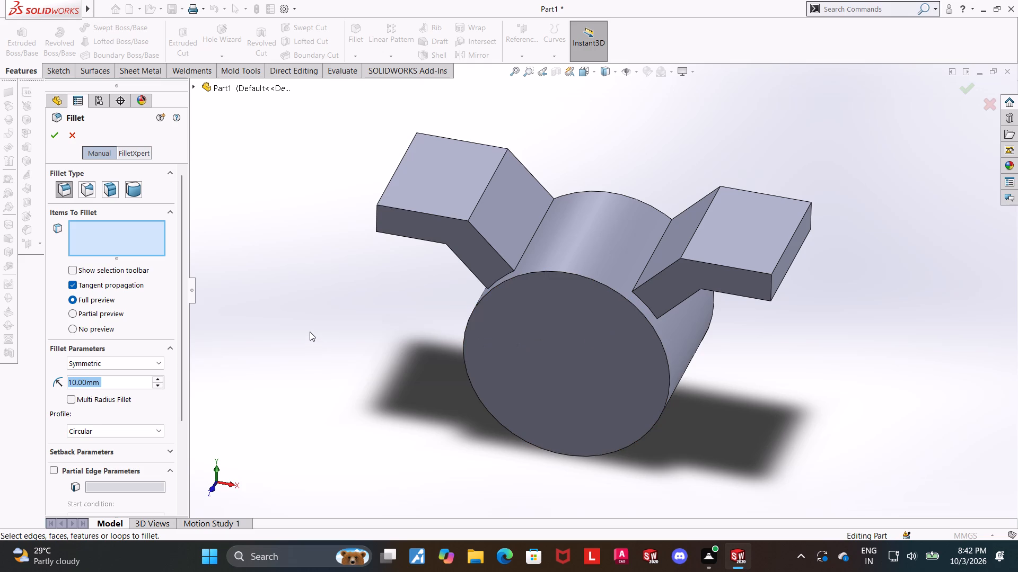
click(772, 289)
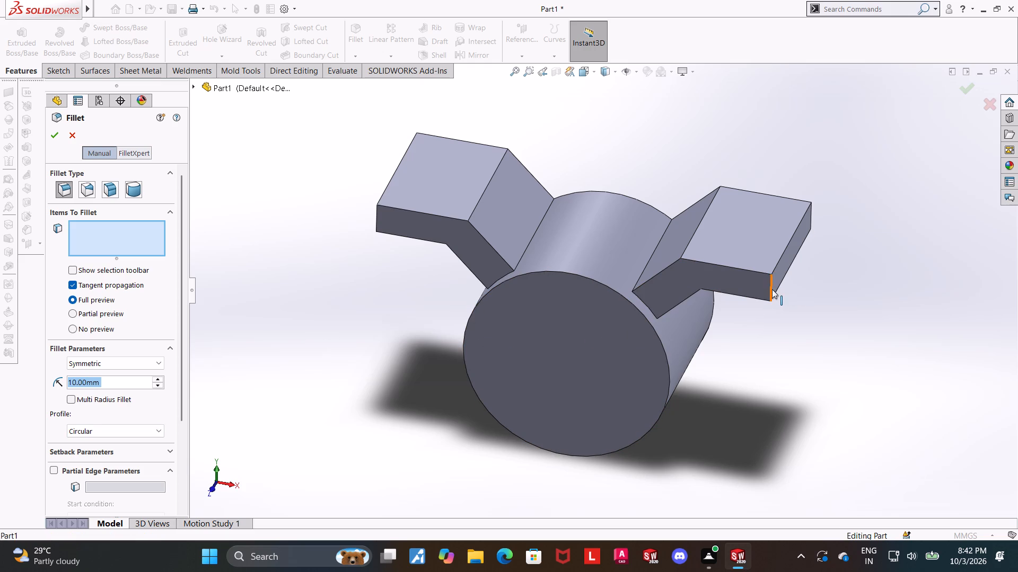
click(811, 221)
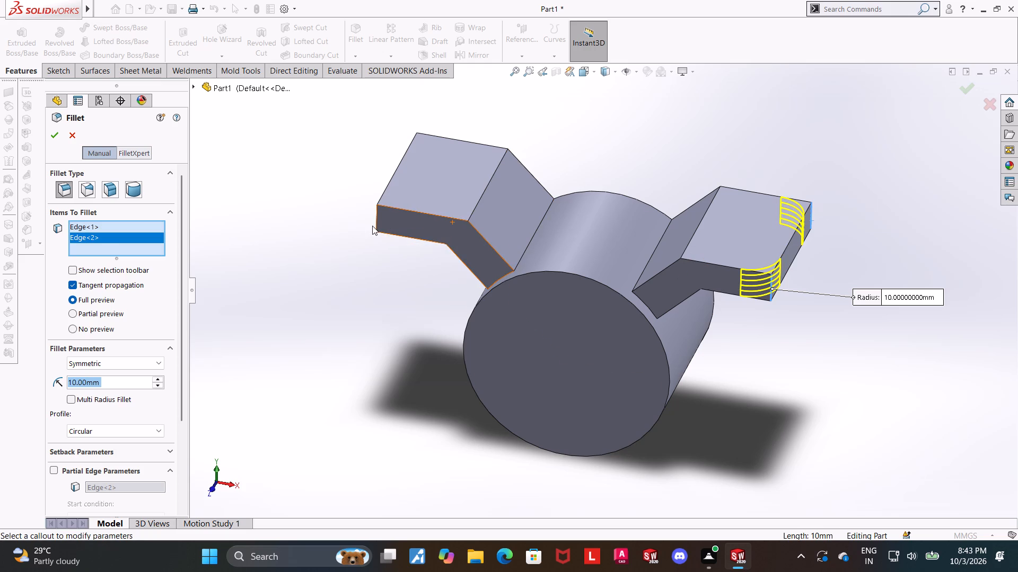
click(378, 219)
middle_drag(378, 231, 449, 297)
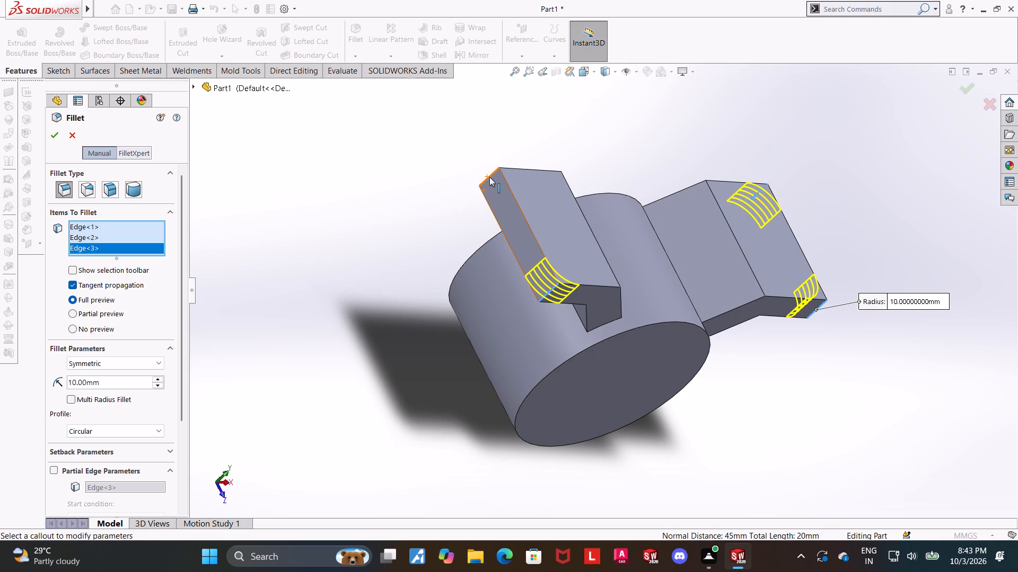
click(489, 177)
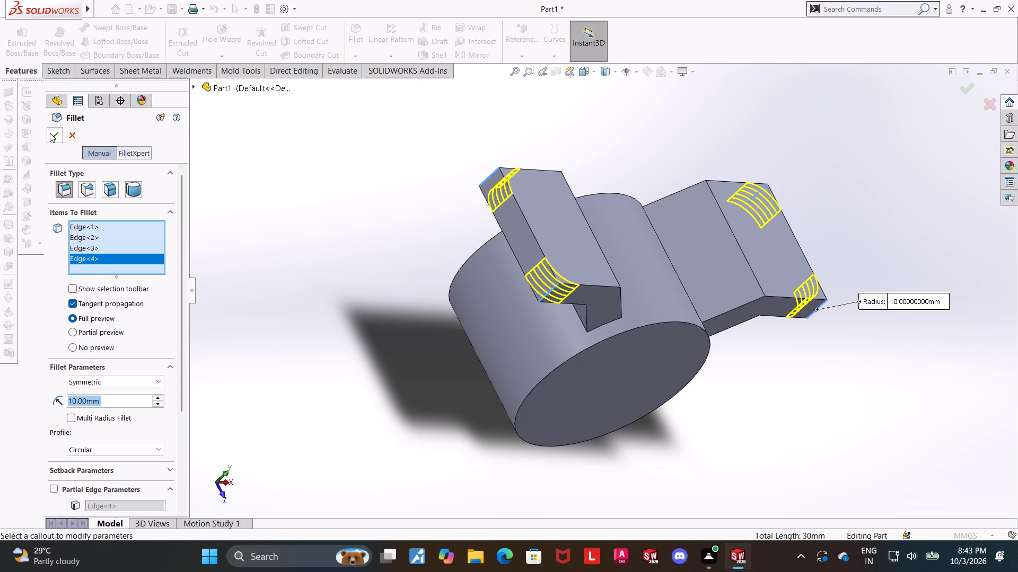
click(50, 133)
Examine the rounded flanges, the cylinder and the cut feature's dimensions from several angles.
scroll(828, 384, up, 2)
middle_drag(821, 383, 809, 380)
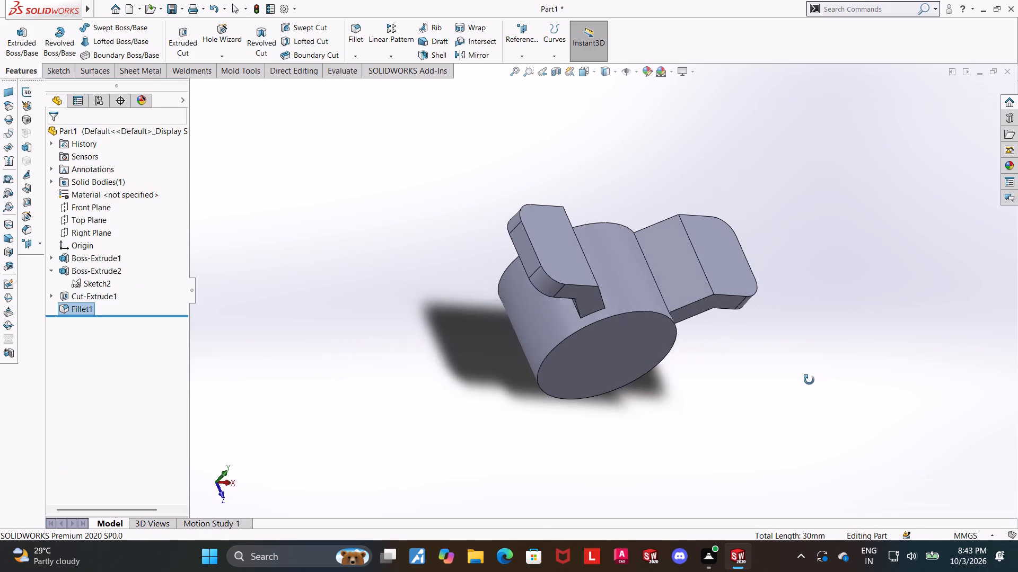
middle_drag(809, 380, 776, 357)
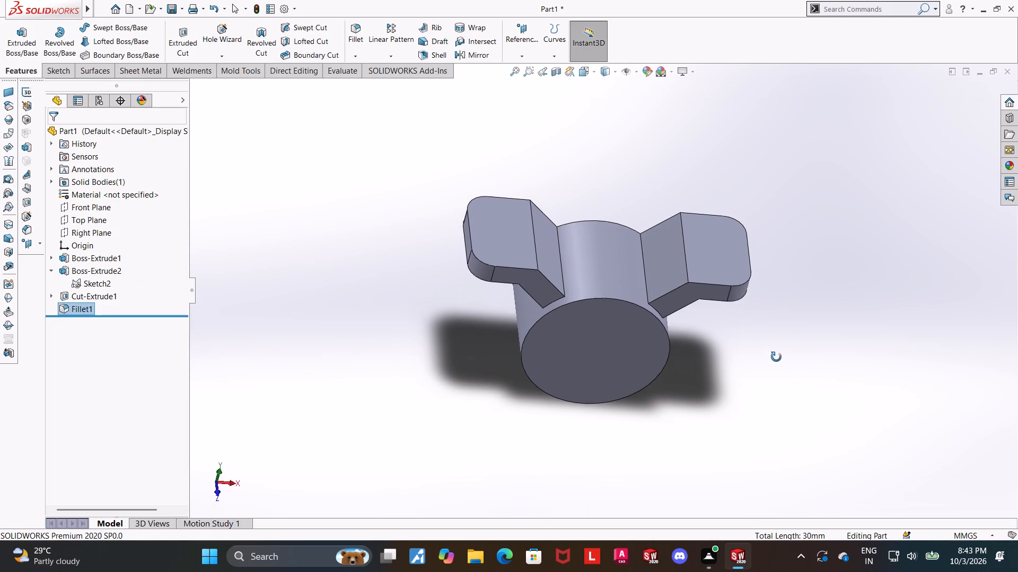
middle_drag(776, 357, 776, 356)
middle_drag(780, 355, 770, 191)
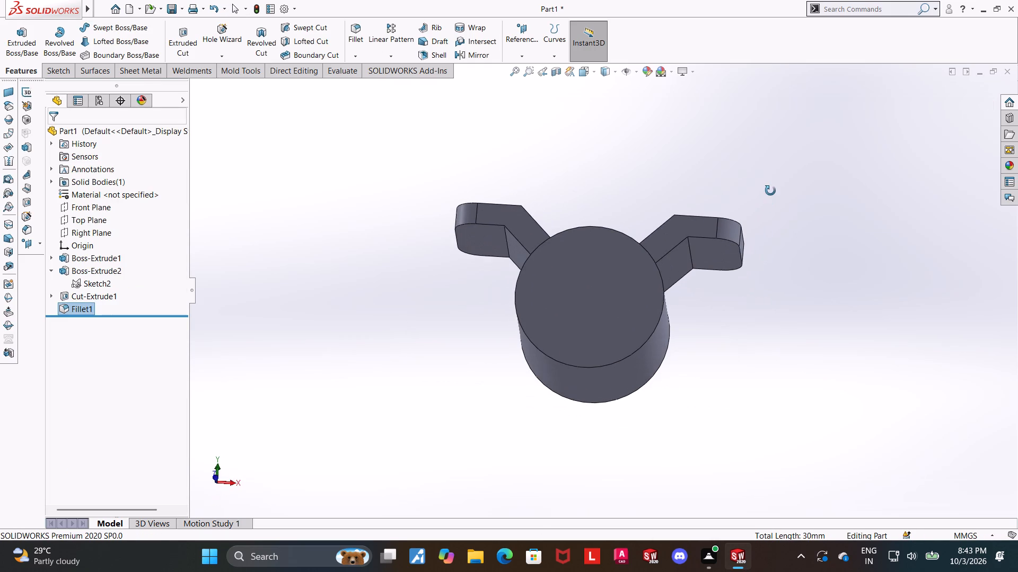
middle_drag(770, 191, 772, 246)
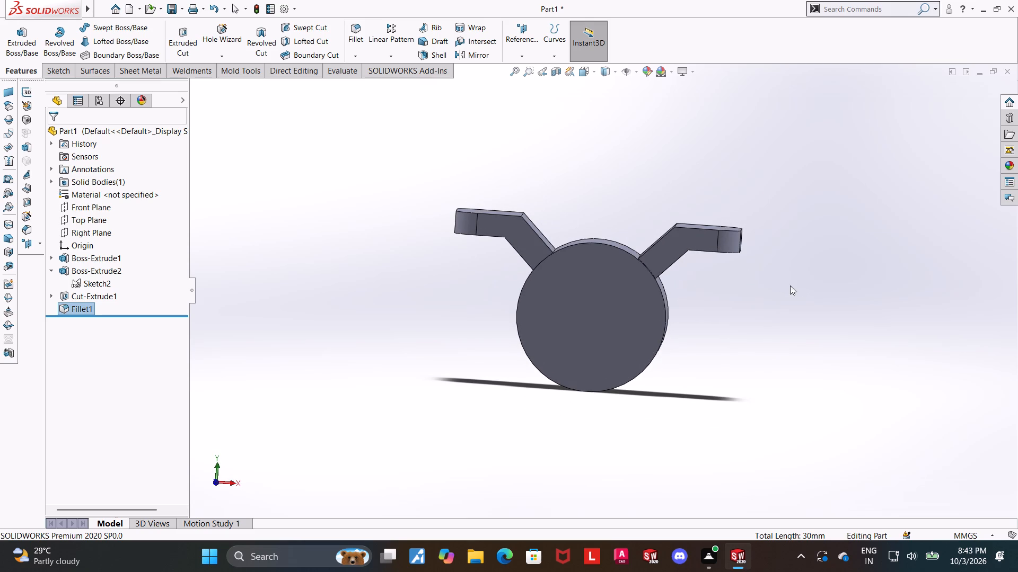
scroll(724, 311, up, 1)
middle_drag(719, 309, 715, 309)
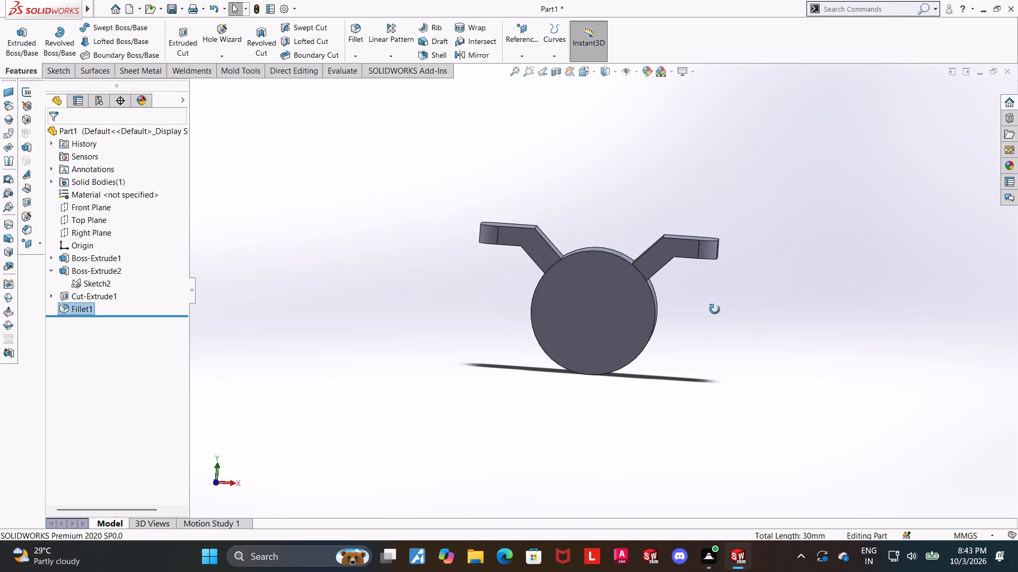
middle_drag(715, 309, 635, 359)
scroll(636, 198, down, 2)
middle_drag(391, 348, 444, 325)
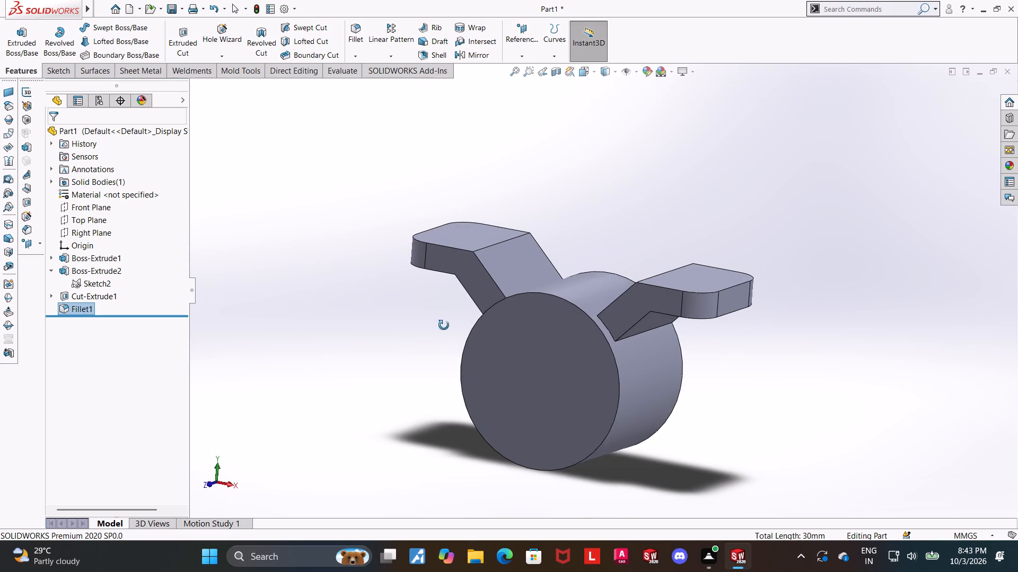
middle_drag(444, 325, 445, 325)
click(50, 274)
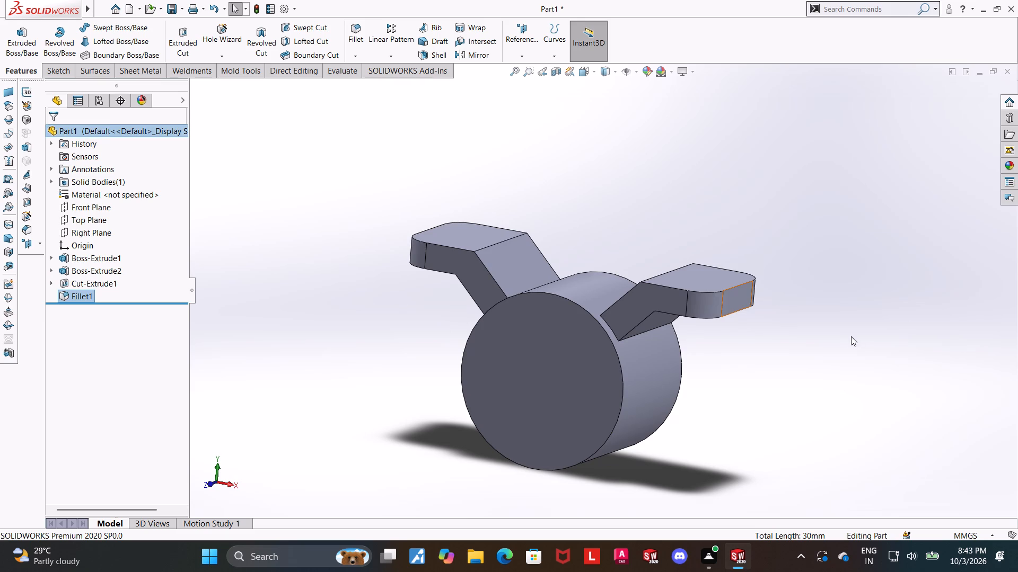
scroll(738, 372, down, 1)
middle_drag(736, 372, 742, 367)
middle_drag(744, 363, 775, 346)
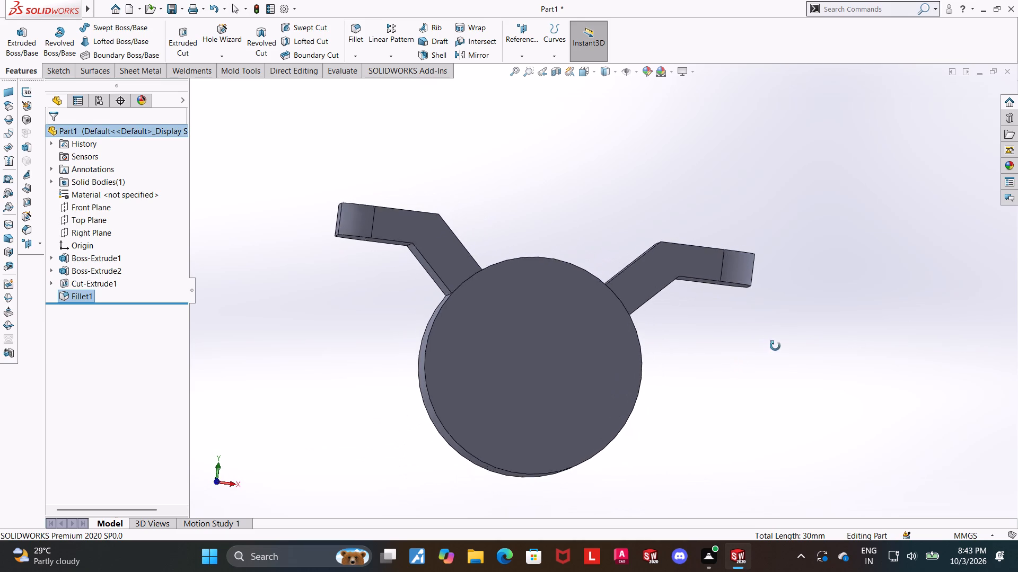
middle_drag(775, 346, 777, 348)
middle_drag(752, 346, 738, 378)
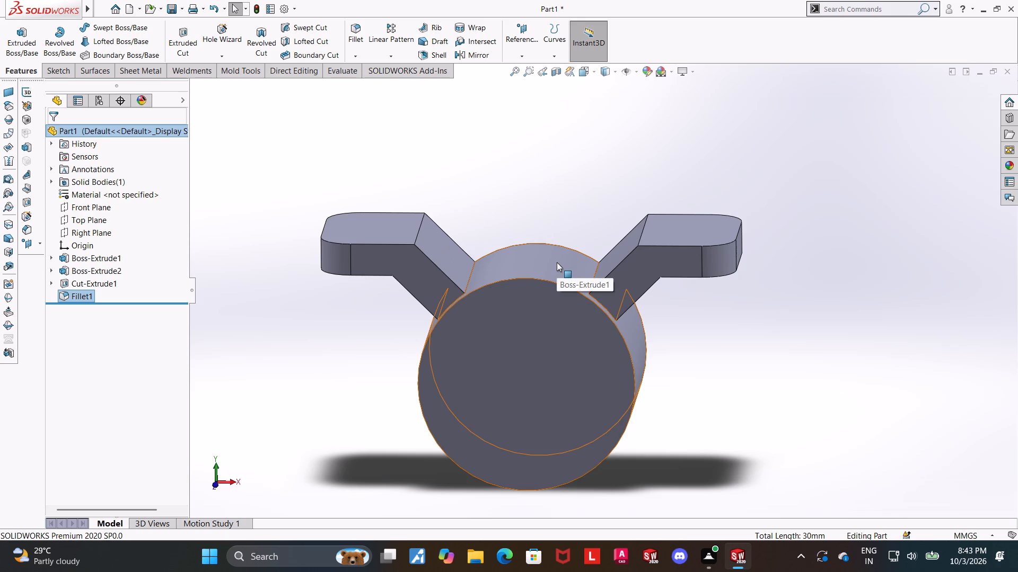
click(67, 282)
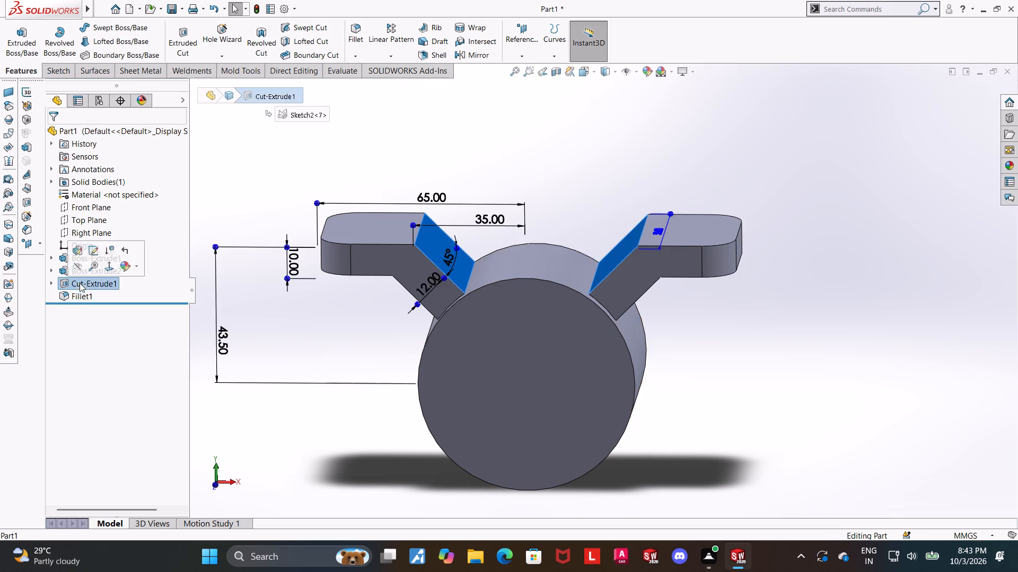
click(800, 334)
Start a sketch on the cylinder's front circular face and draw a circle about 16 mm in diameter centred on the face's topmost edge point.
right_click(496, 369)
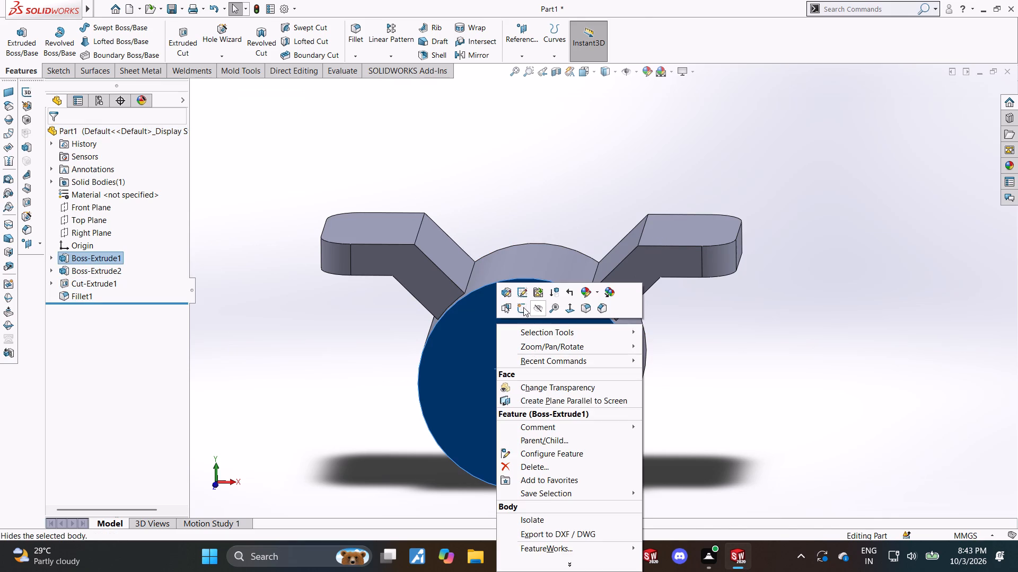
click(523, 307)
click(107, 309)
click(134, 293)
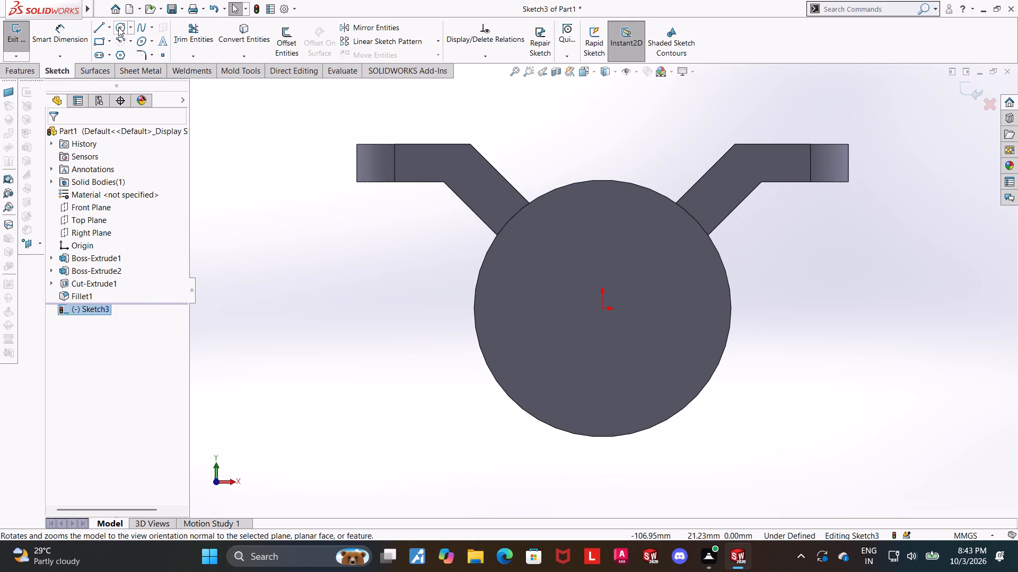
click(118, 27)
click(602, 180)
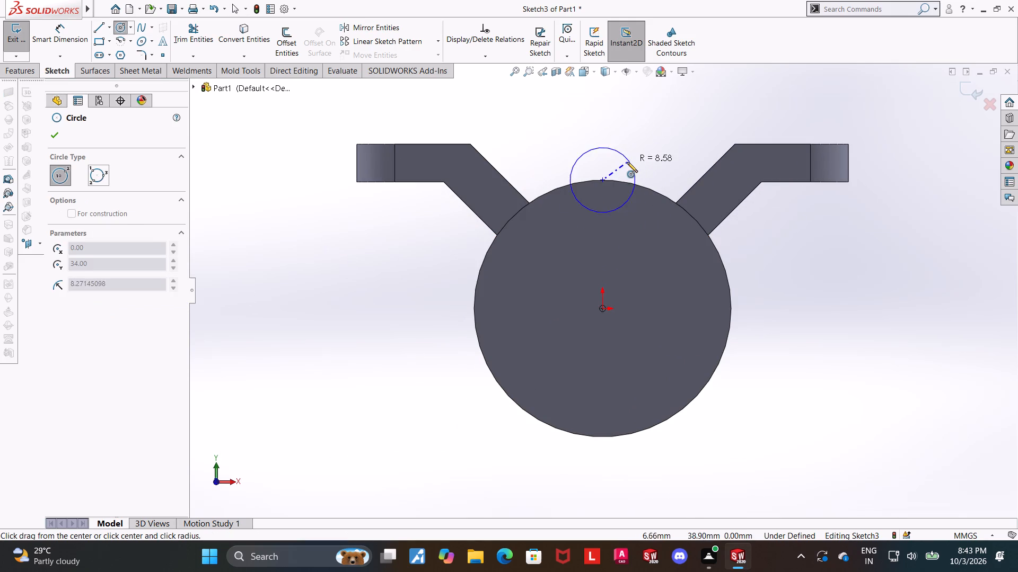
click(627, 162)
key(Escape)
Dimension the small circle's diameter as 16 mm.
click(85, 37)
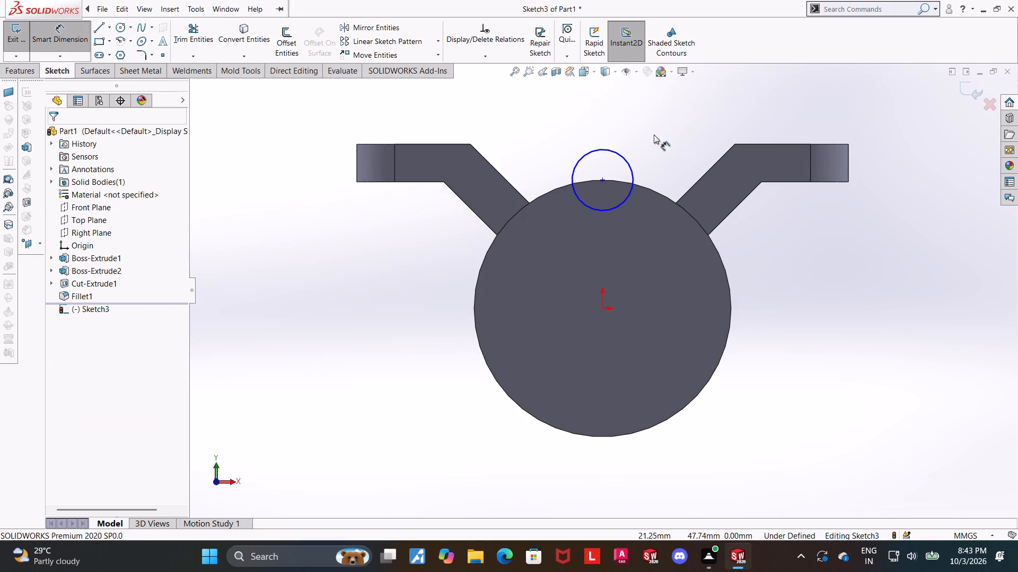
click(617, 155)
click(631, 118)
text(16)
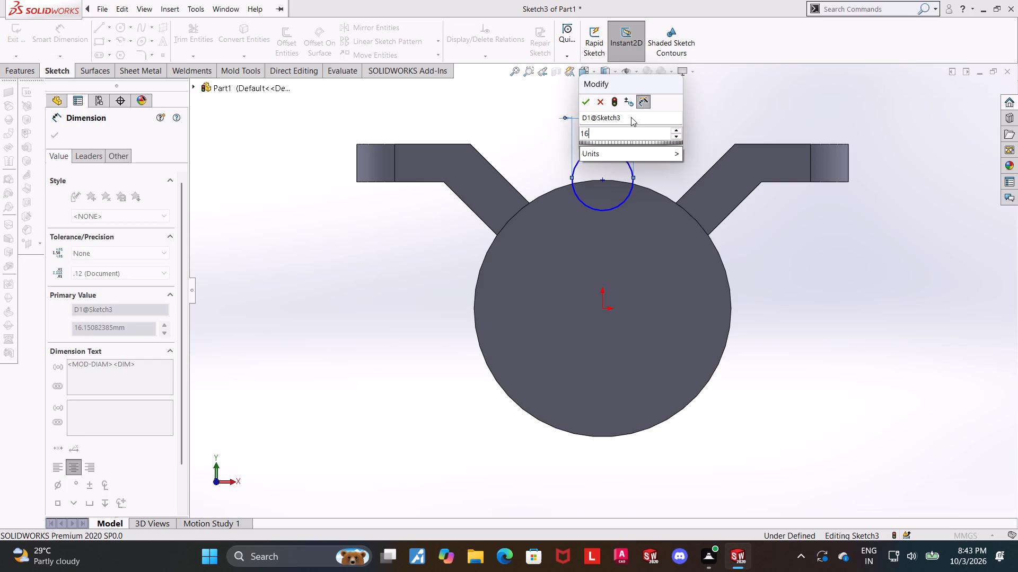
key(Return)
key(Escape)
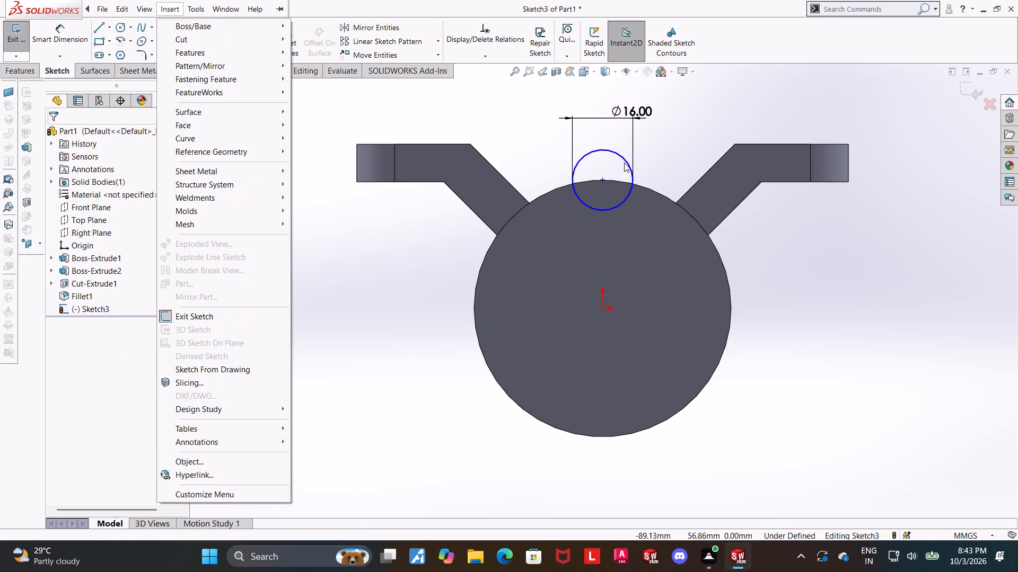
key(Escape)
Add a vertical relation between the small circle's centre and the origin.
click(604, 180)
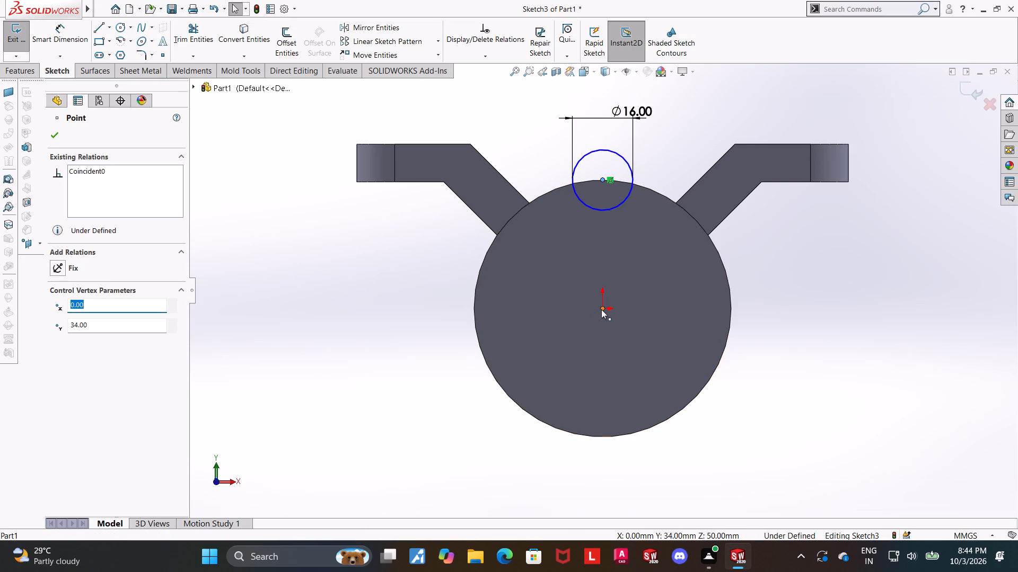
ctrl+click(602, 309)
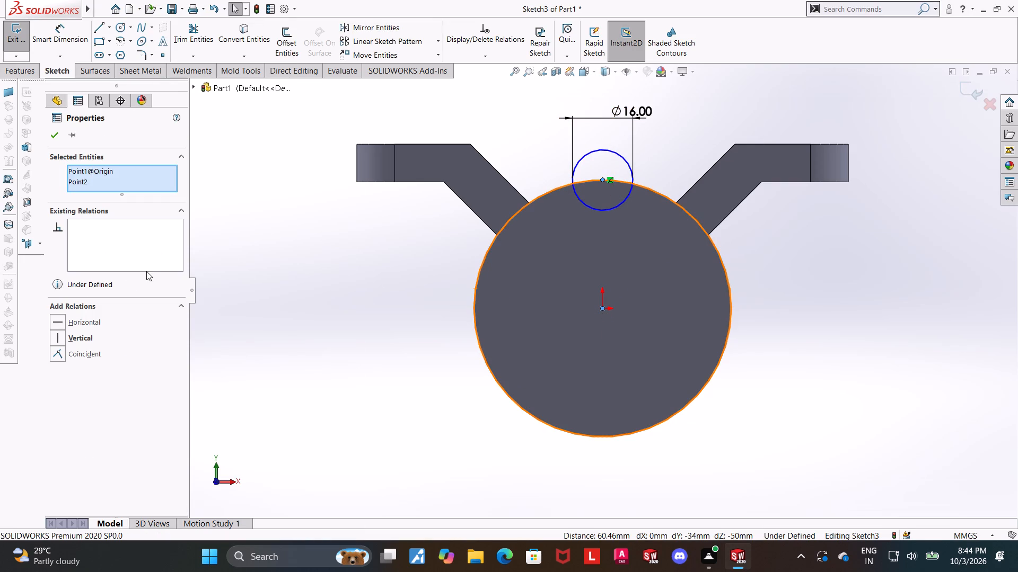
click(62, 337)
click(54, 140)
key(Escape)
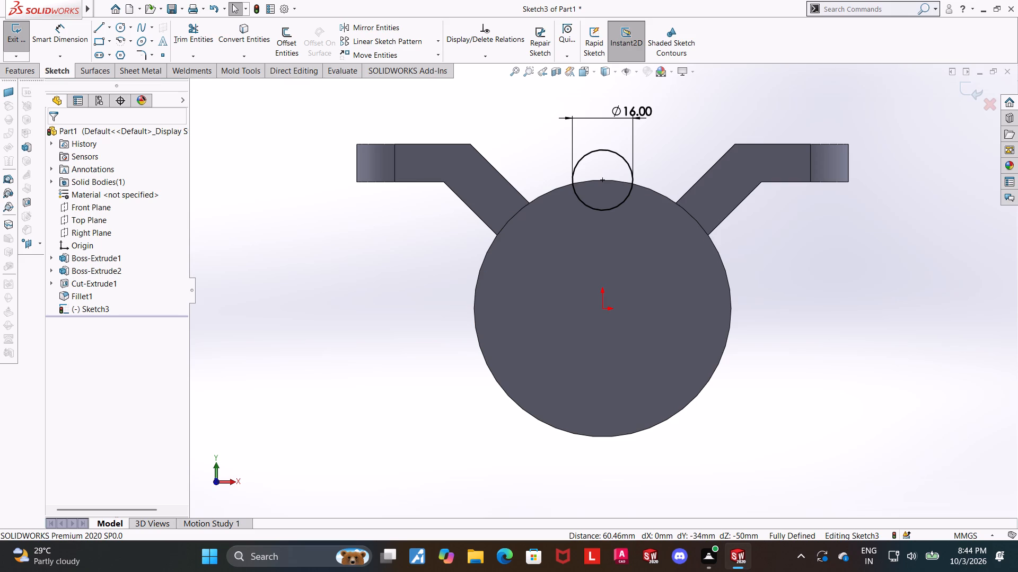
Draw a 34 mm horizontal construction line from the origin to the left edge of the cylinder face.
click(111, 27)
click(111, 55)
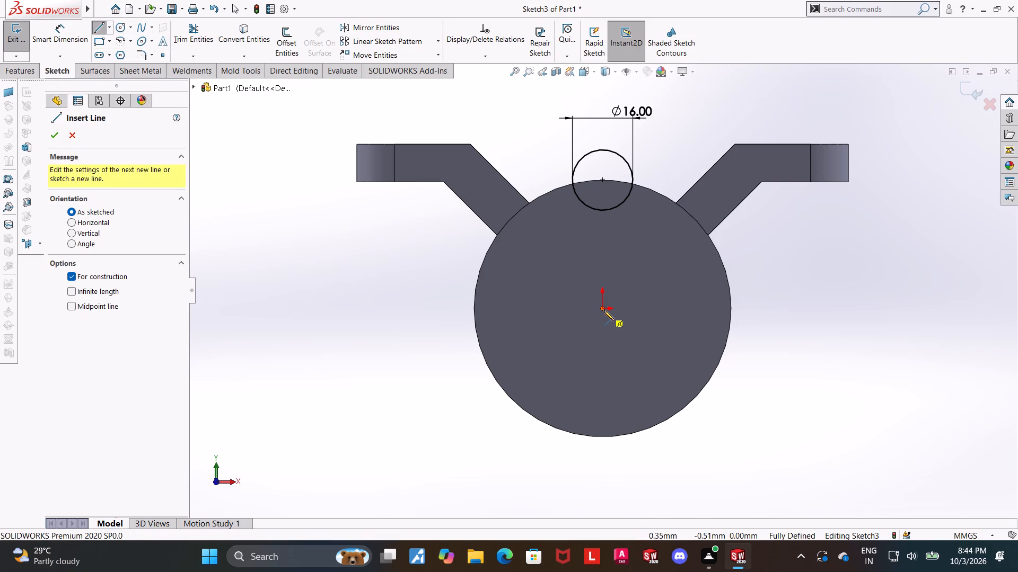
click(604, 310)
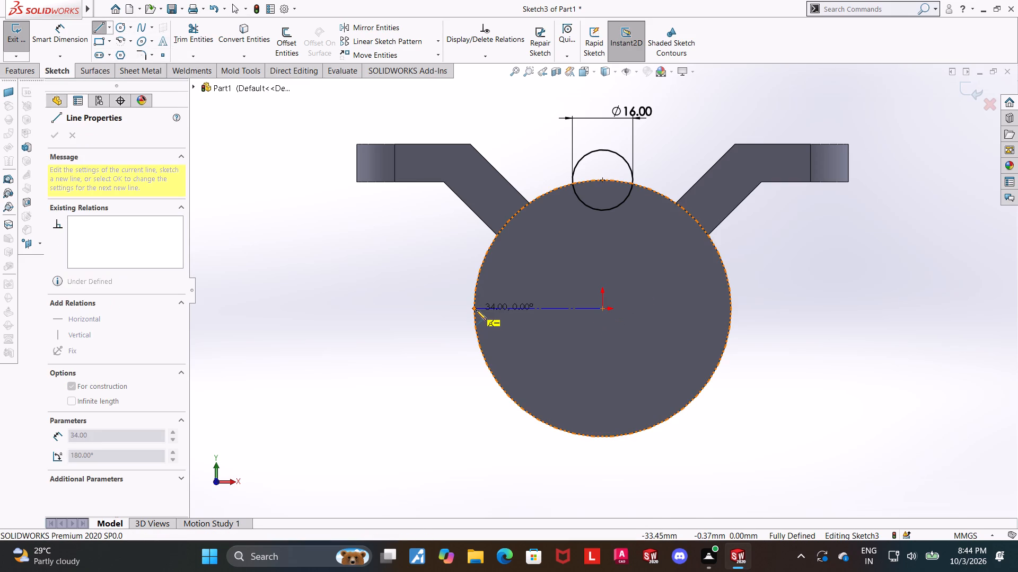
click(476, 310)
key(Escape)
key(Escape)
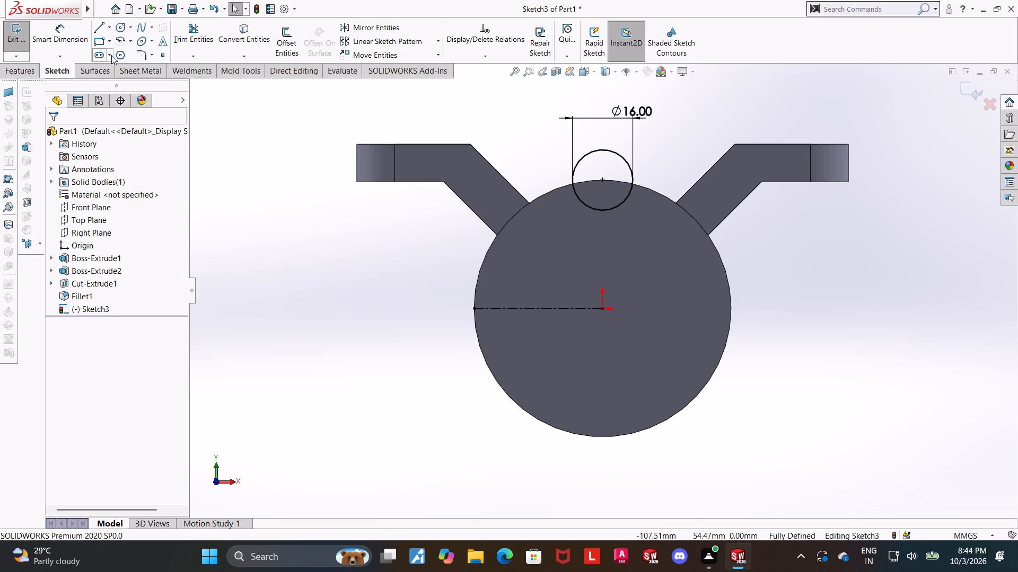
Draw a centerpoint arc slot about the origin, starting at the construction line's outer end, sweeping about 54° downward and about 18 mm wide.
click(107, 55)
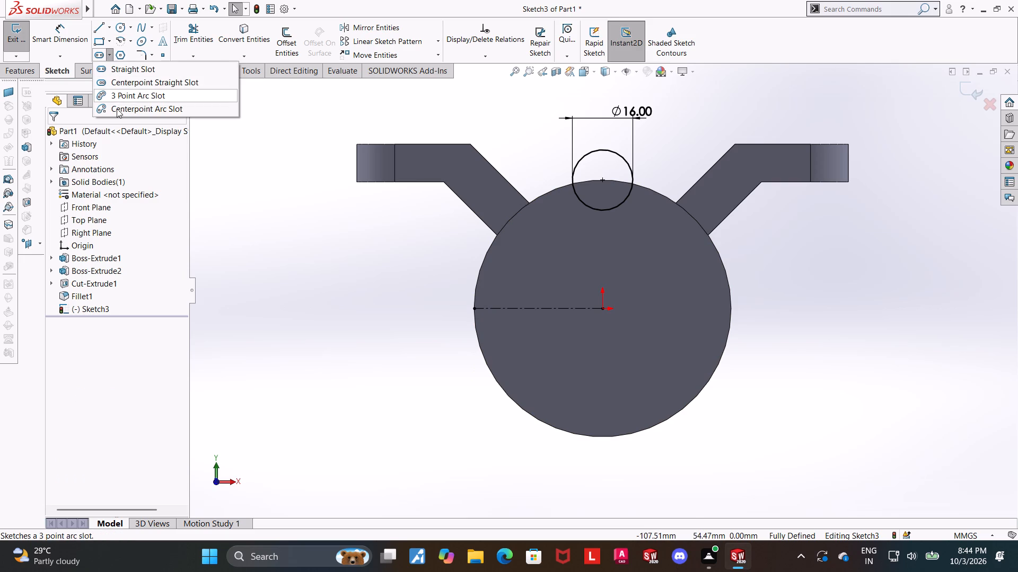
click(117, 114)
click(604, 309)
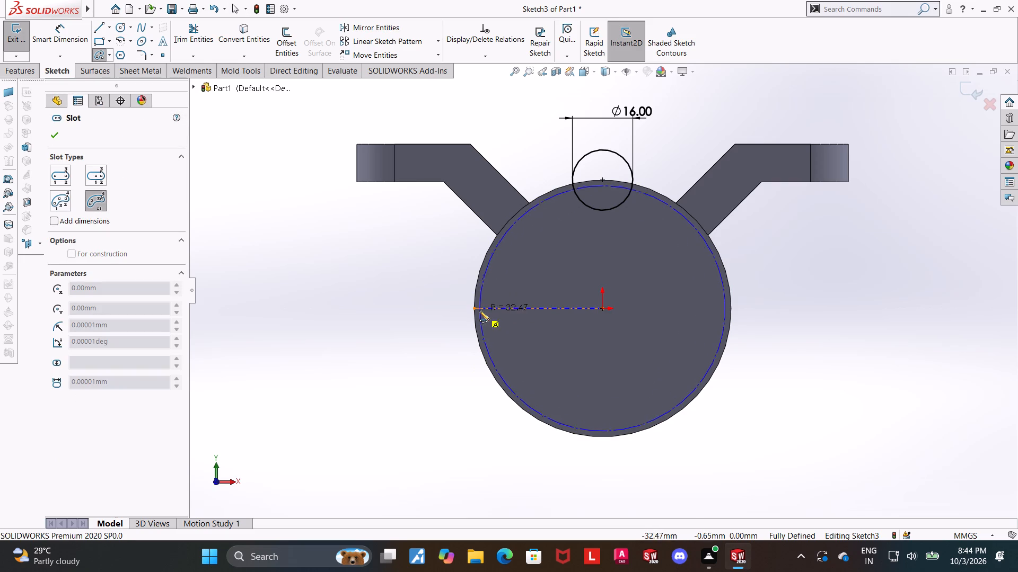
click(476, 308)
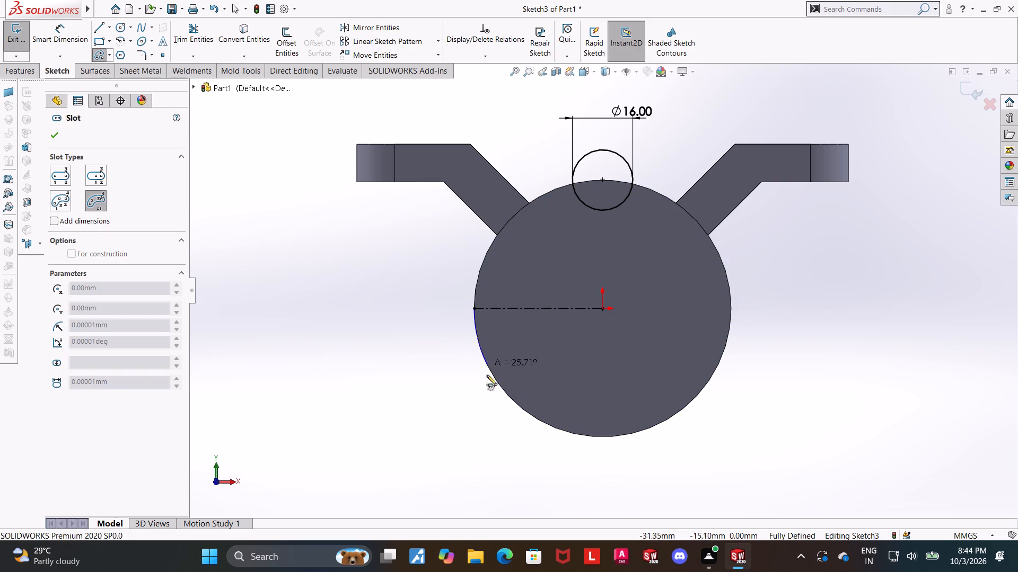
click(527, 413)
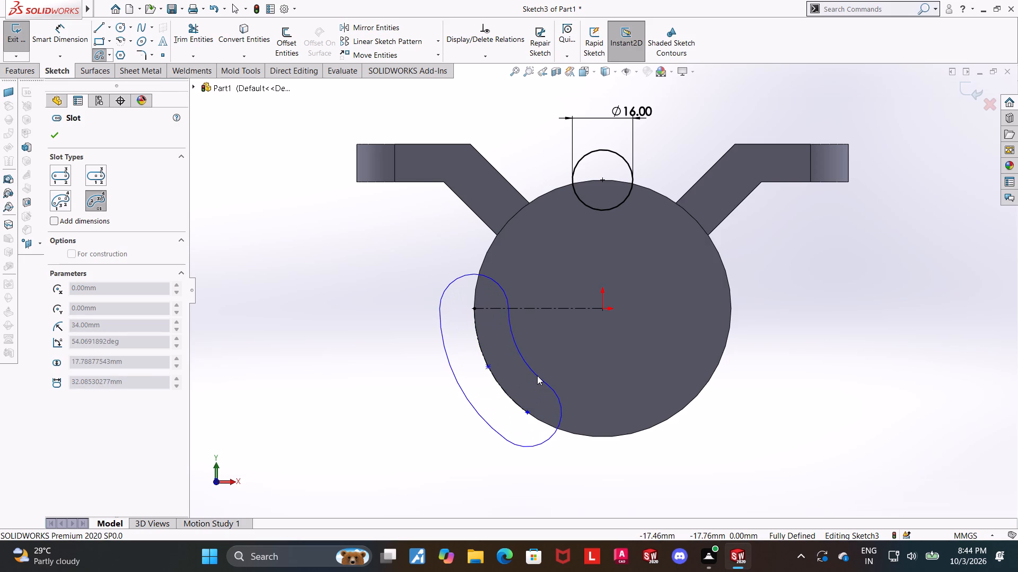
click(537, 376)
key(Escape)
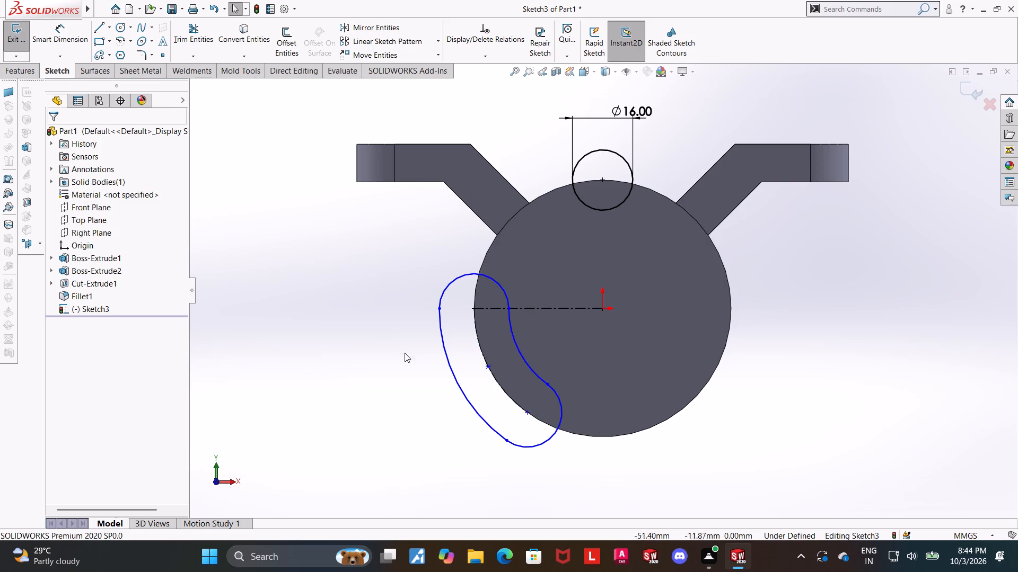
Dimension the slot's outer arc with a 42 mm radius.
click(71, 44)
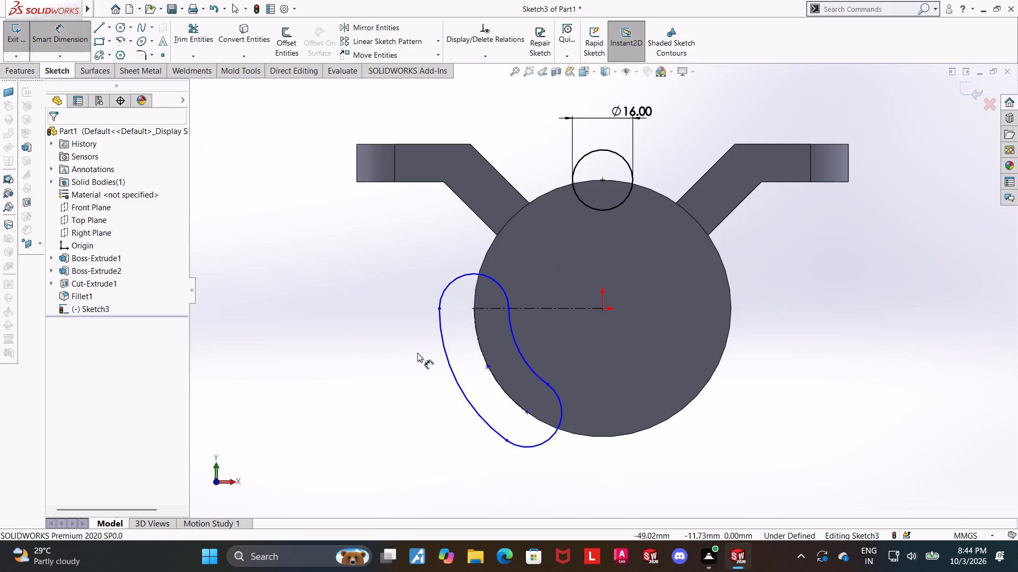
click(450, 364)
click(395, 362)
text(42)
key(Return)
key(Escape)
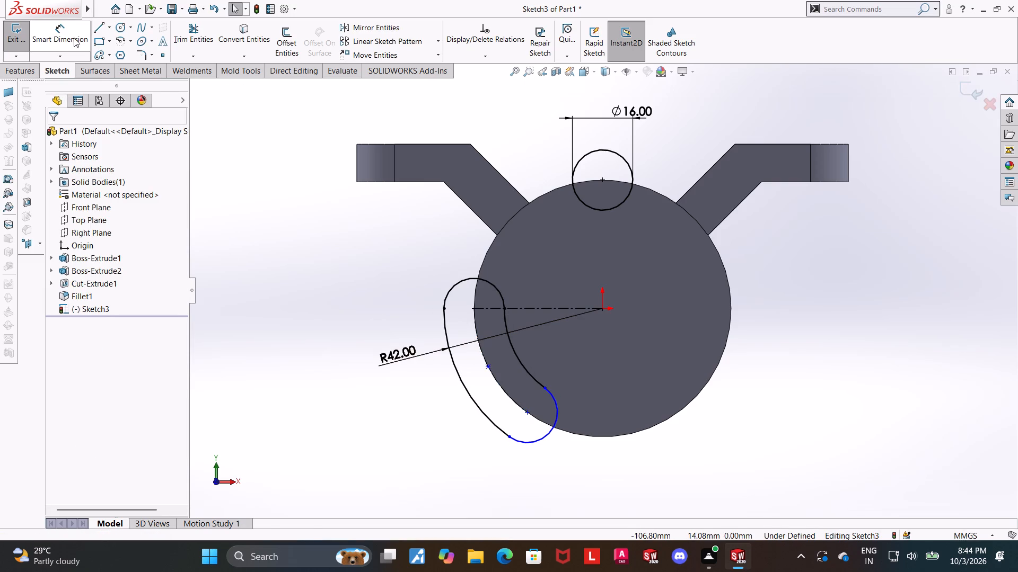
Draw a construction line from the centre of the slot's lower end to the origin.
click(109, 27)
click(113, 60)
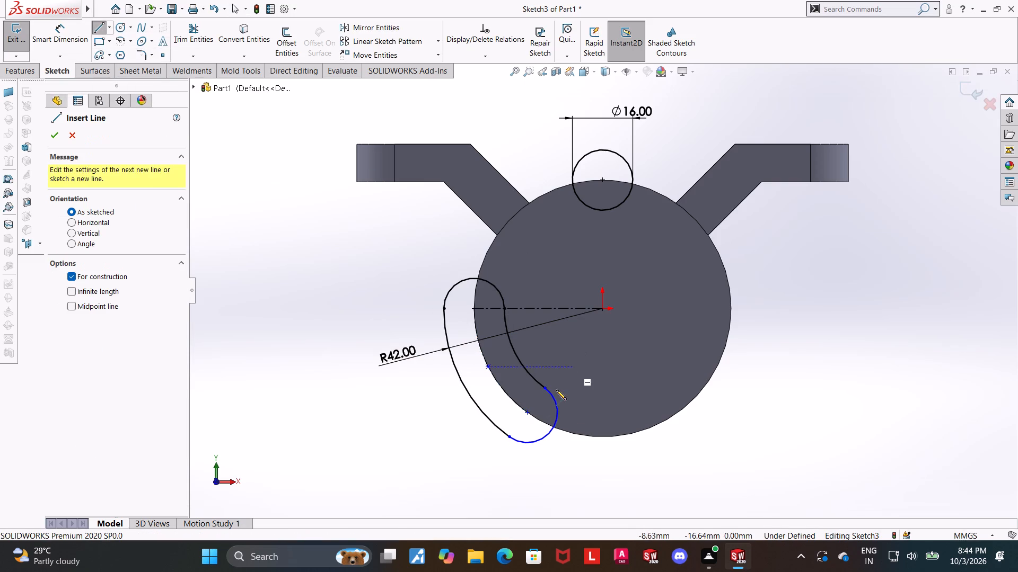
click(527, 414)
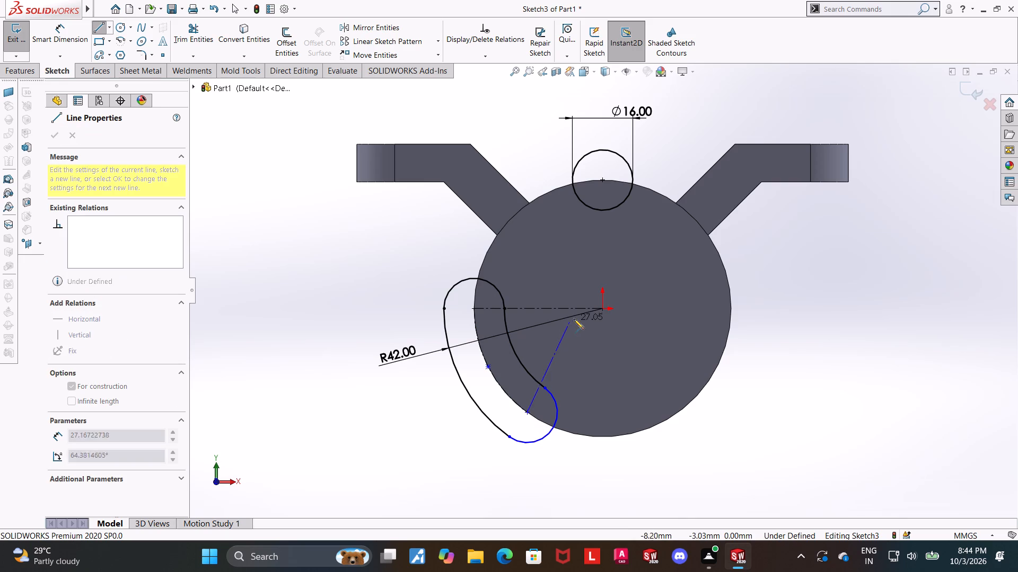
click(600, 311)
key(Escape)
key(Escape)
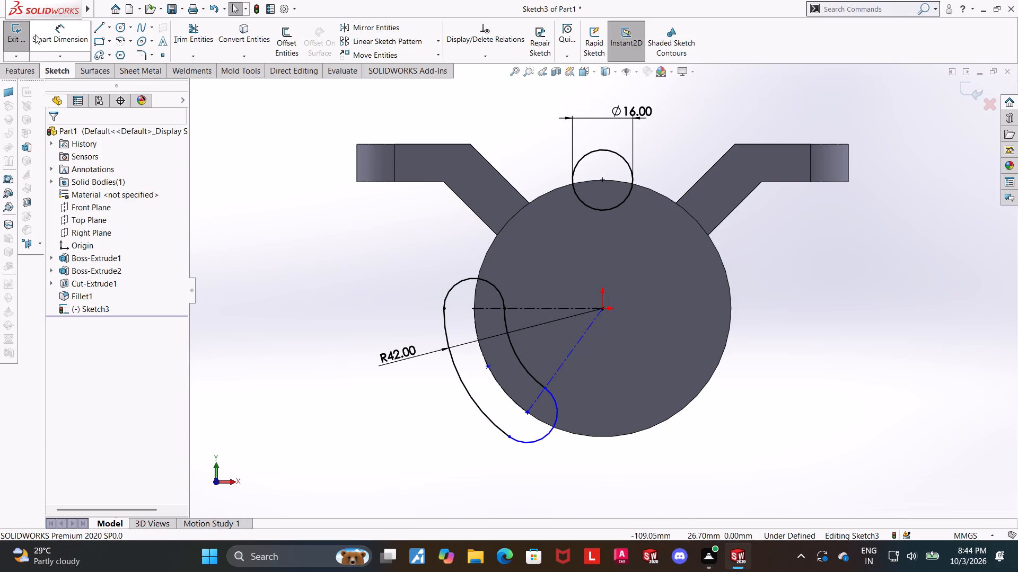
Dimension the angle between the slanted and horizontal construction lines as 30°.
click(36, 34)
click(566, 361)
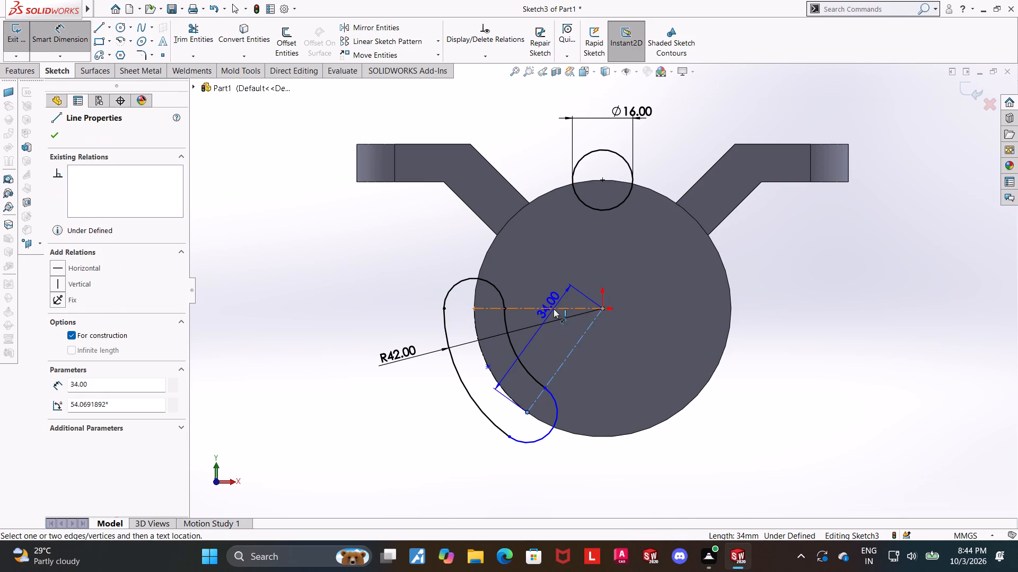
click(548, 309)
click(548, 336)
text(30)
key(Return)
key(Escape)
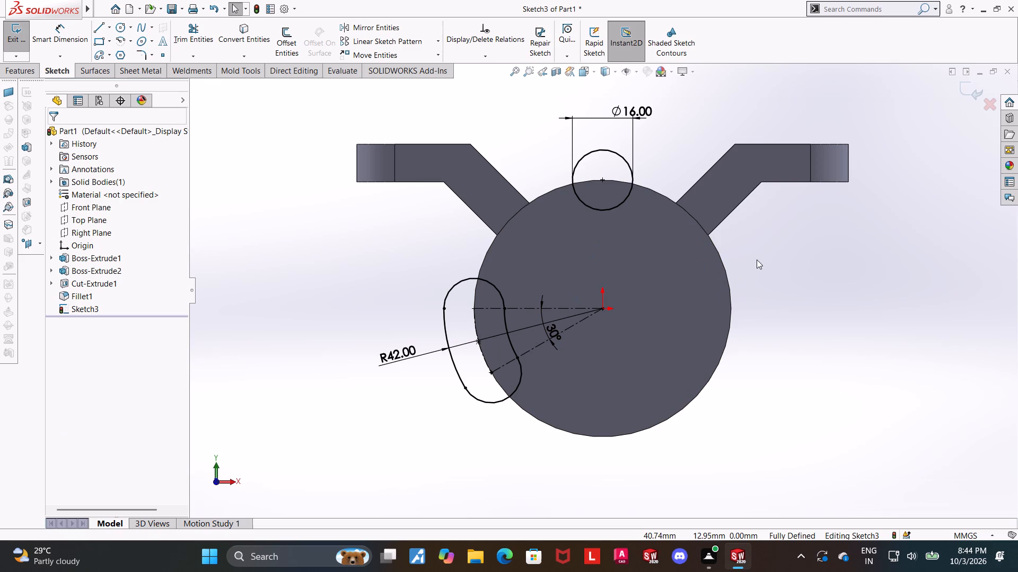
key(Escape)
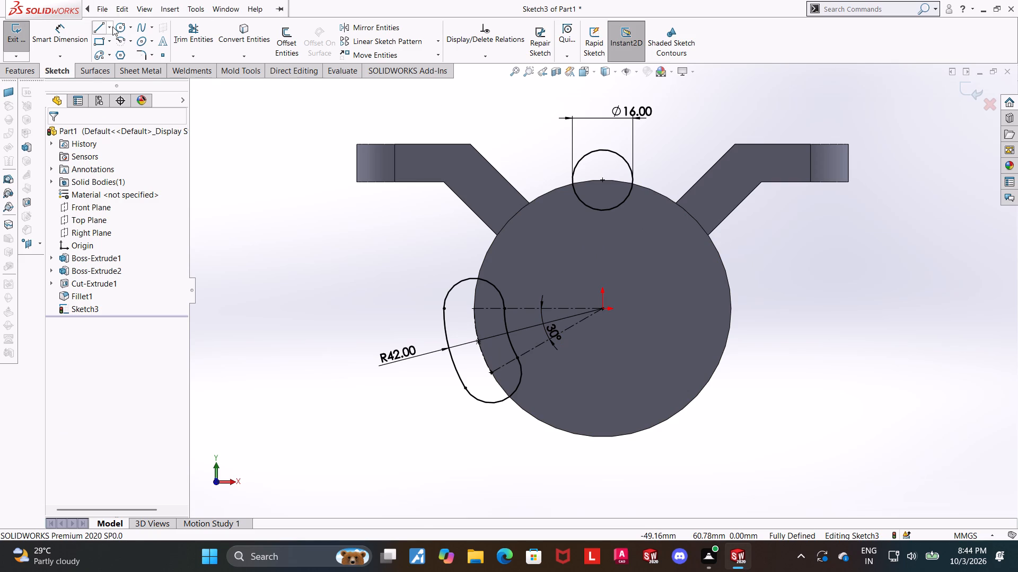
Draw a vertical construction line from the origin down past the bottom of the cylinder face.
click(112, 26)
click(116, 58)
click(603, 307)
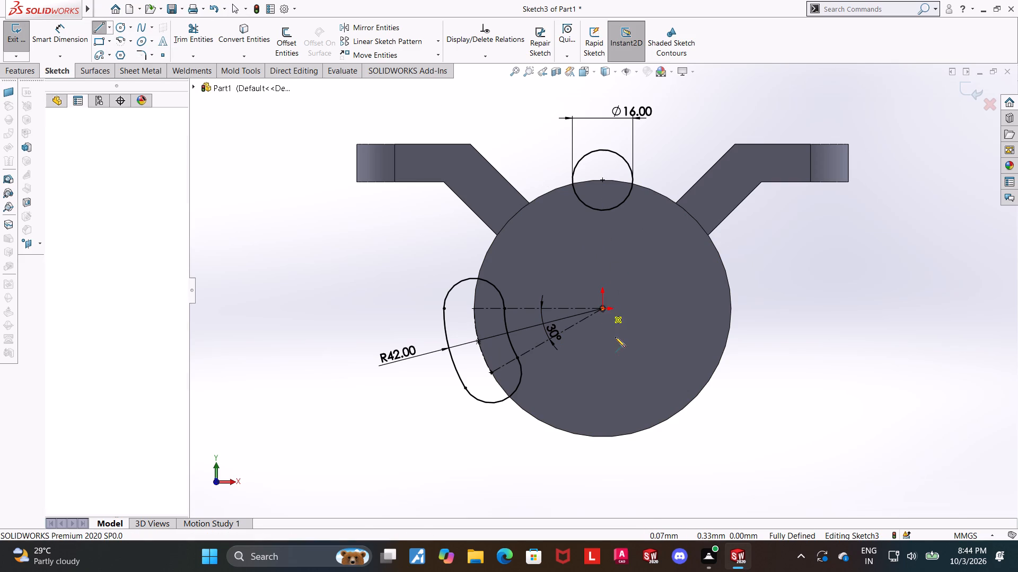
click(603, 467)
key(Escape)
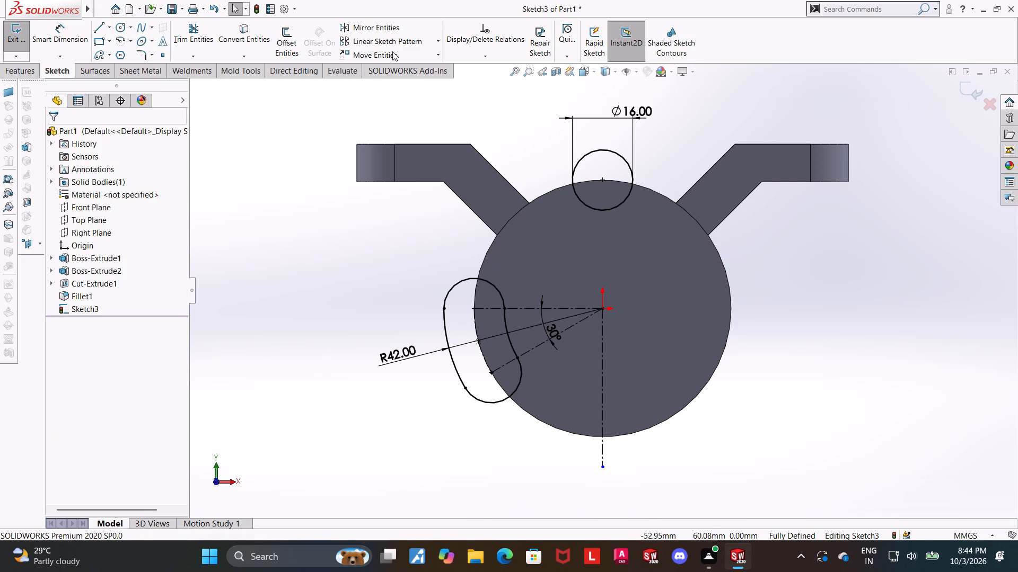
key(Escape)
Mirror the arc slot about the vertical construction line, keeping the original slot.
click(378, 35)
key(Escape)
click(378, 26)
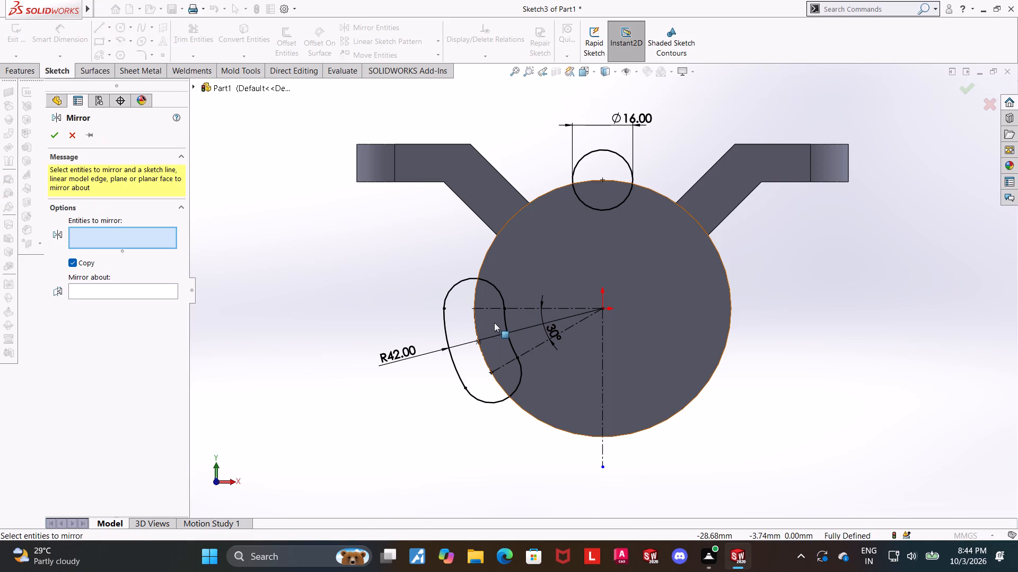
click(503, 323)
click(66, 288)
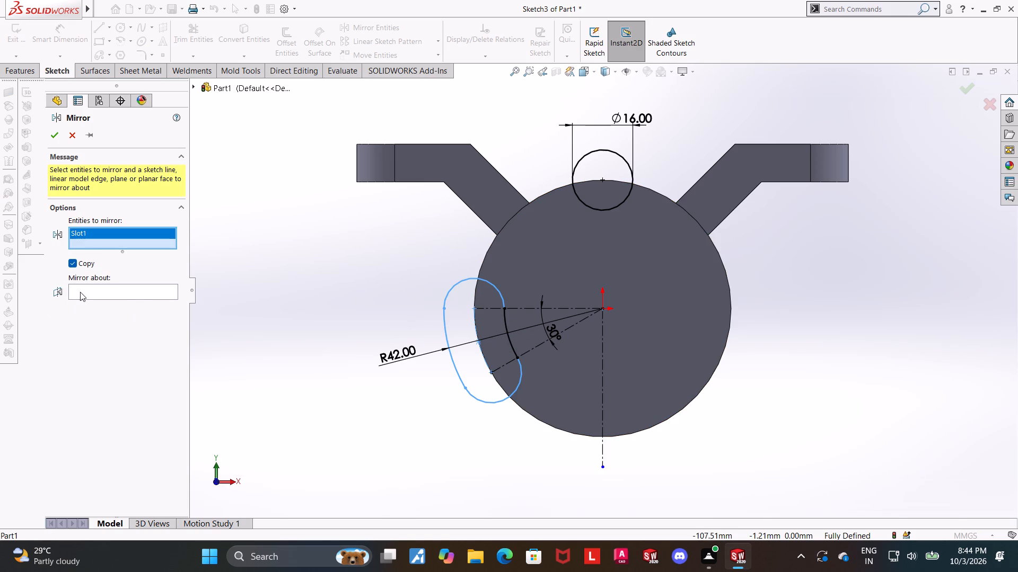
click(137, 296)
click(136, 296)
click(602, 403)
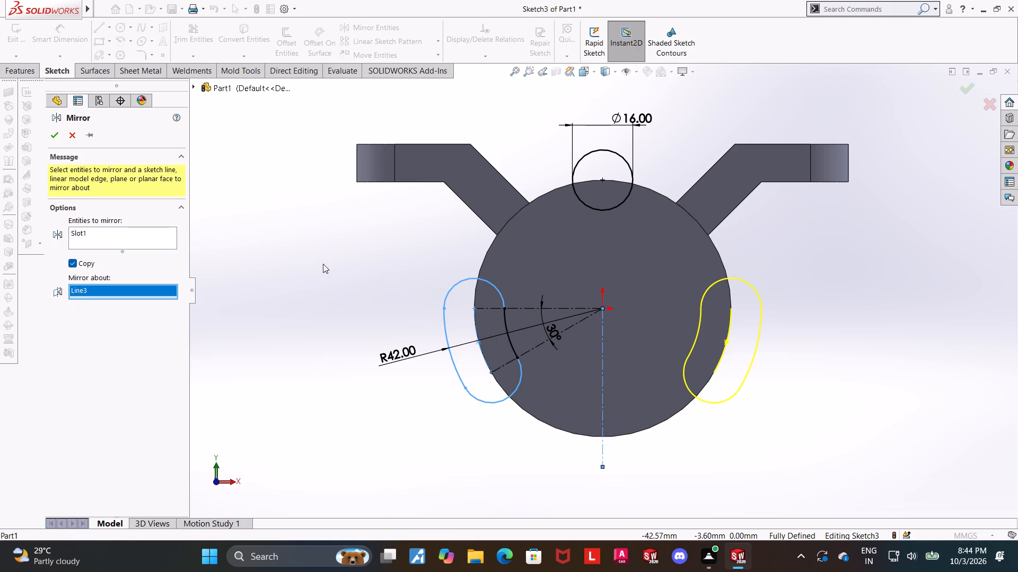
click(52, 138)
click(938, 312)
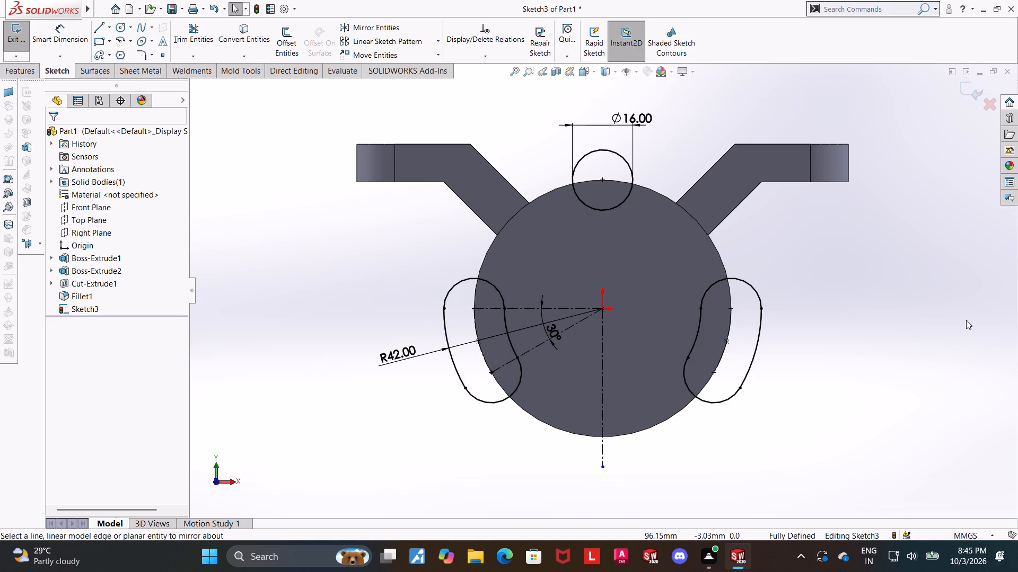
Exit the sketch and extrude the circle and both slots 36 mm blind in the reversed direction, merged with the cylinder body.
scroll(966, 320, up, 1)
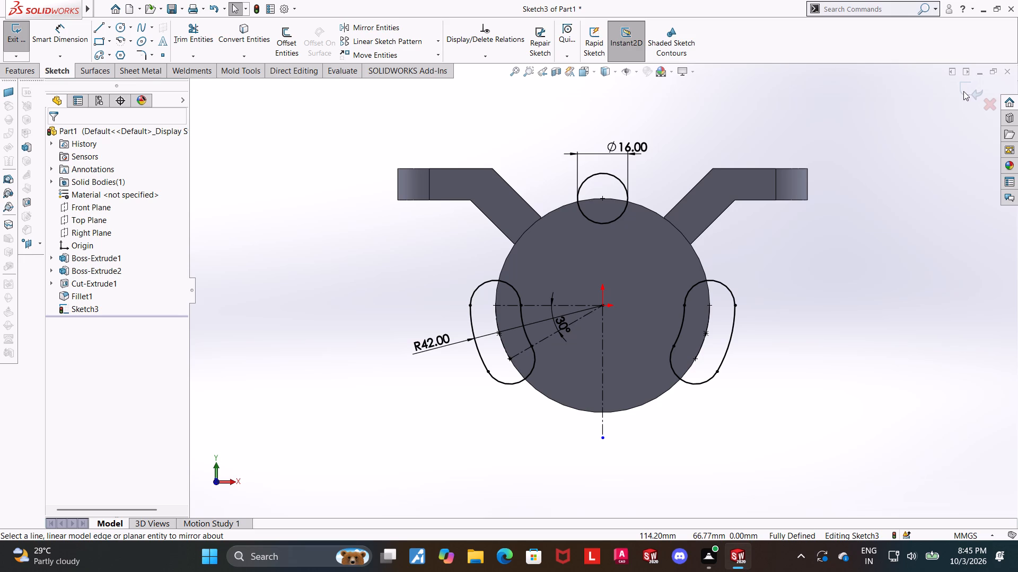
click(963, 91)
click(5, 34)
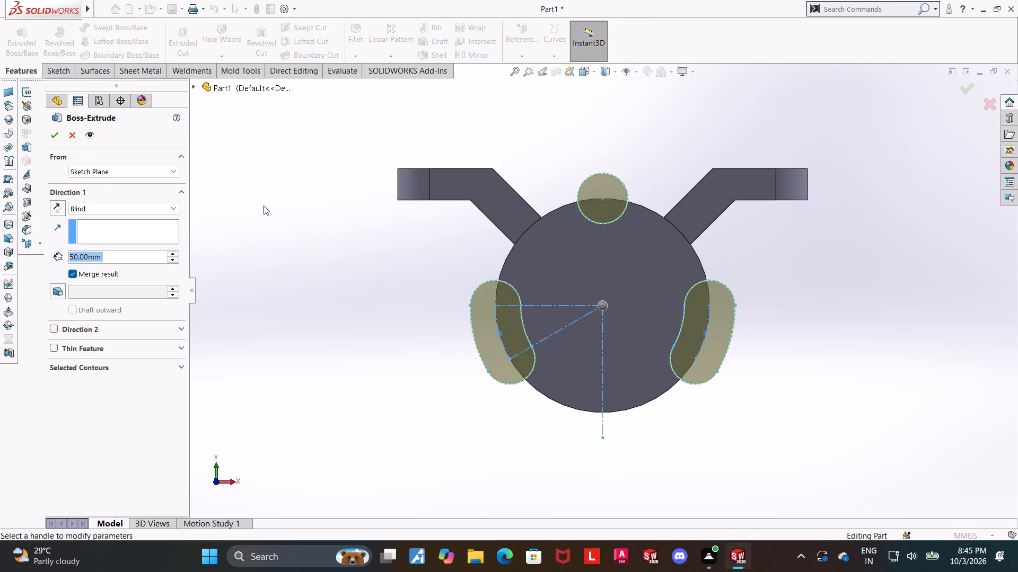
middle_drag(266, 207, 346, 240)
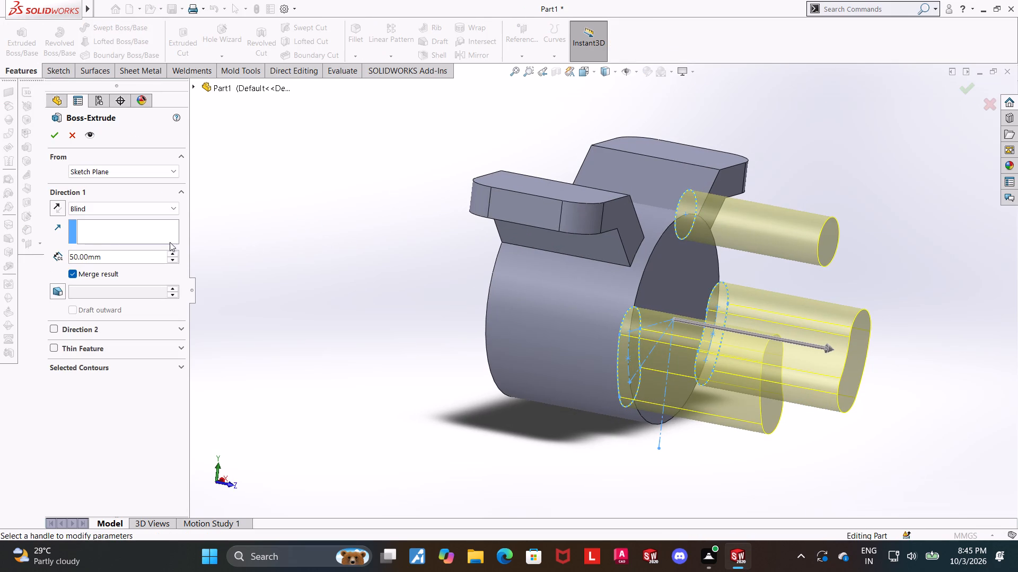
click(51, 207)
middle_drag(288, 271, 300, 276)
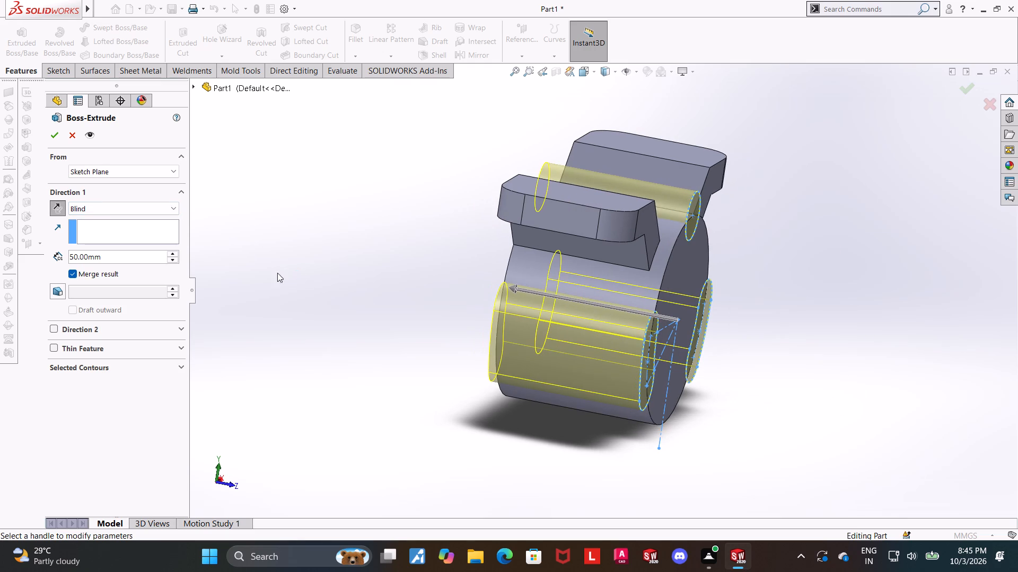
drag(122, 258, 6, 255)
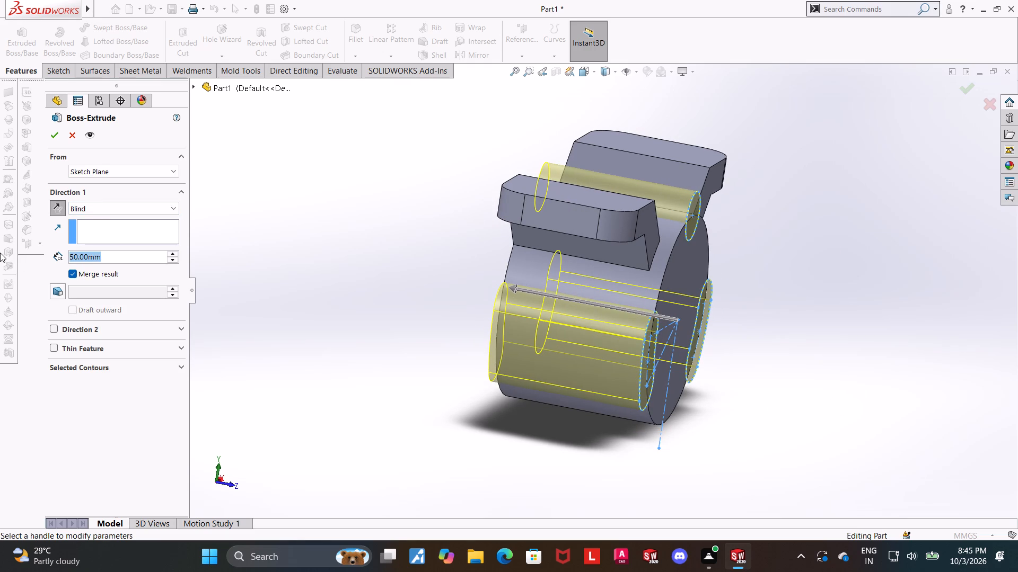
text(36)
key(Return)
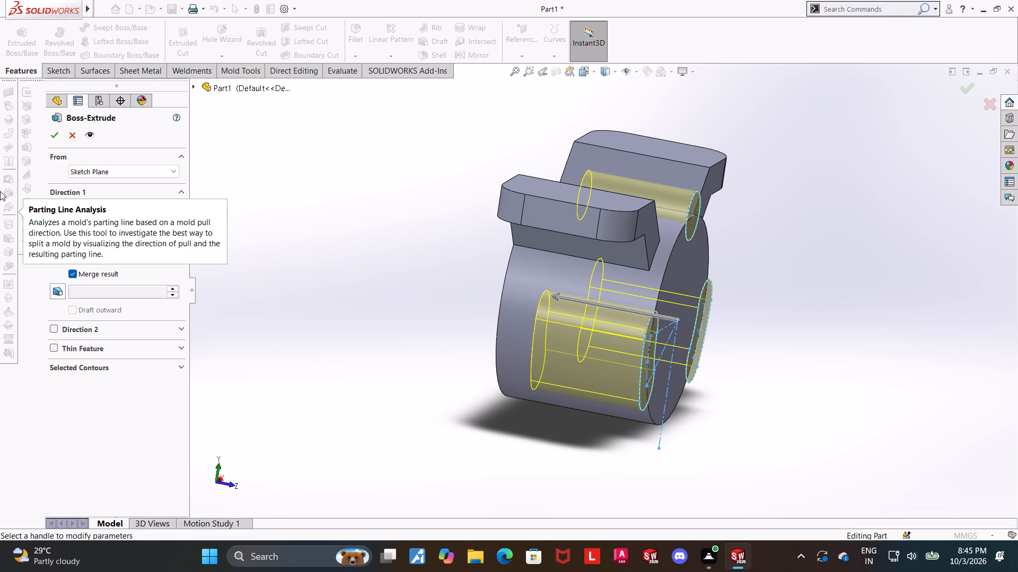
click(59, 129)
click(302, 262)
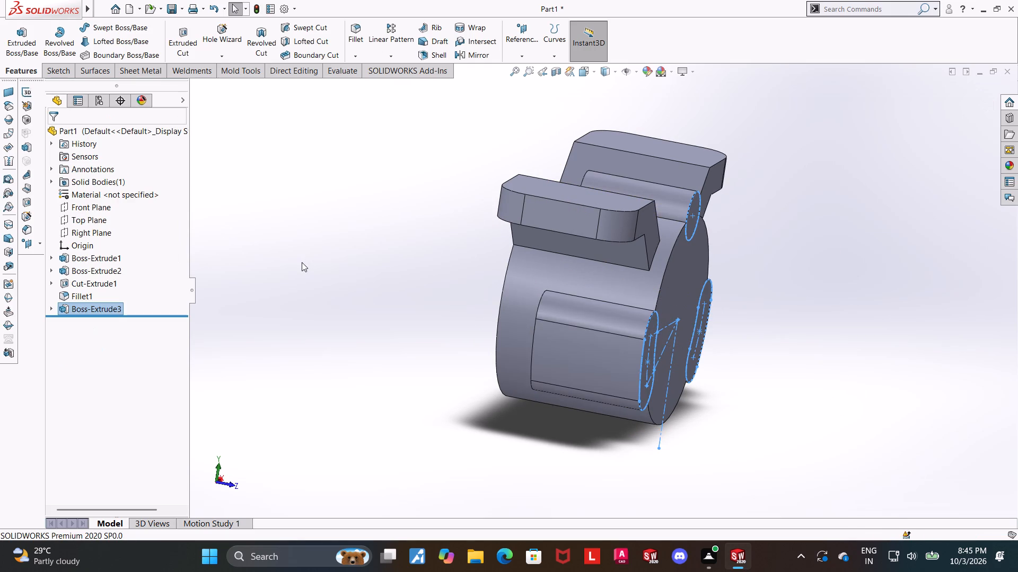
Fillet the rear end edges of all three side bosses with an 8 mm symmetric radius.
click(356, 38)
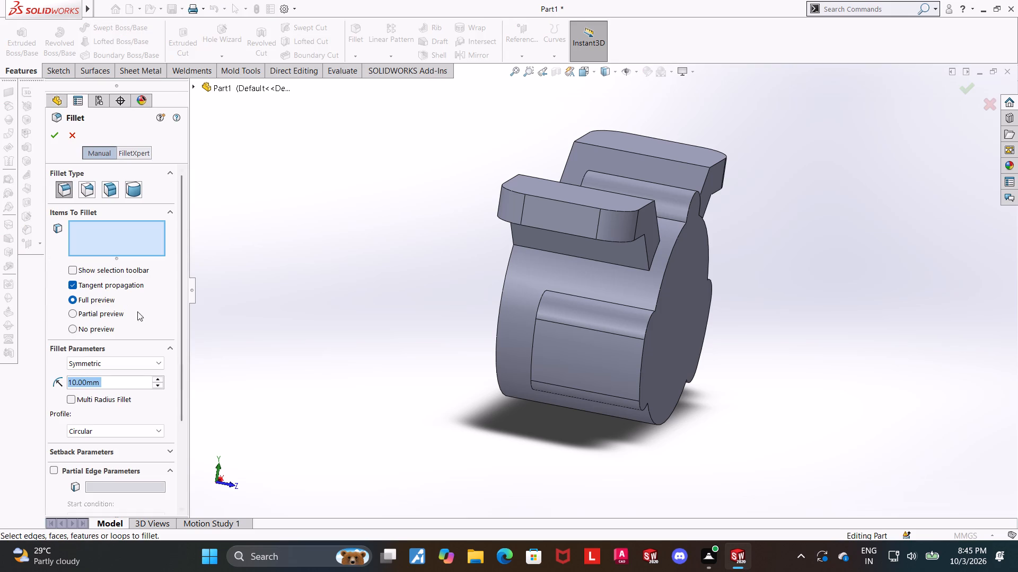
key(8)
key(Return)
middle_drag(824, 379, 880, 396)
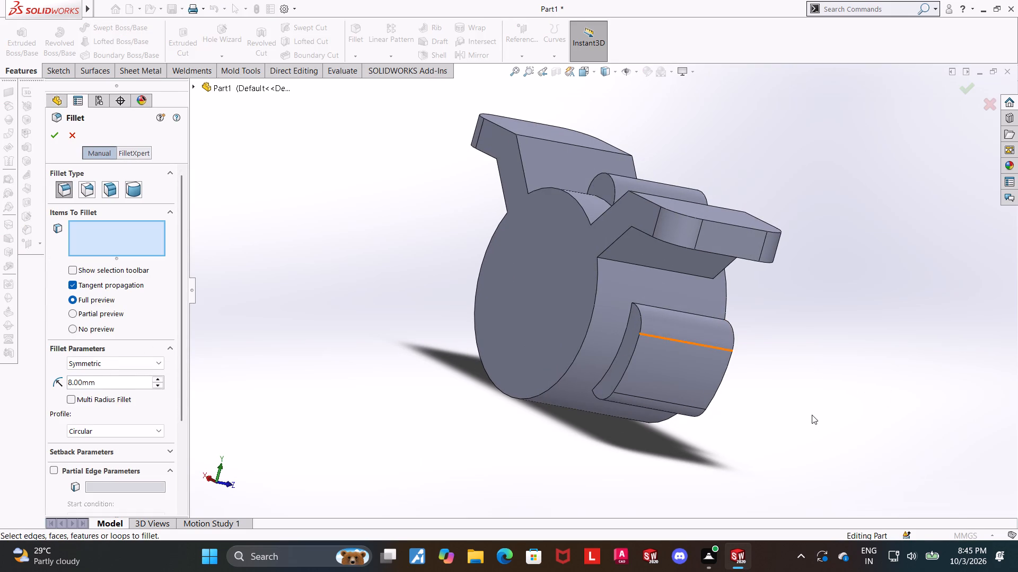
middle_drag(755, 211, 708, 274)
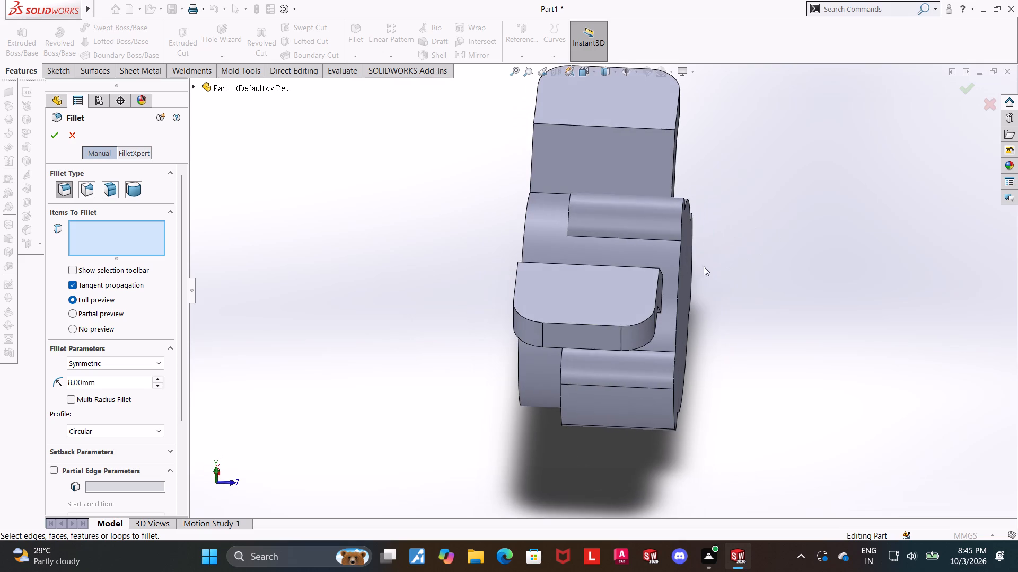
click(569, 218)
right_click(134, 234)
click(158, 244)
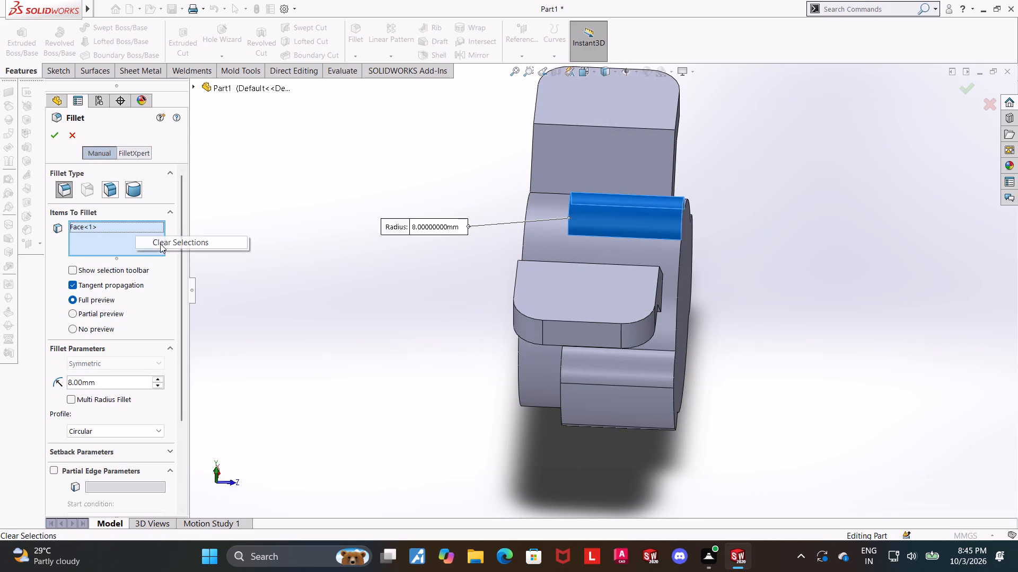
scroll(513, 202, up, 1)
middle_drag(514, 202, 557, 224)
click(619, 229)
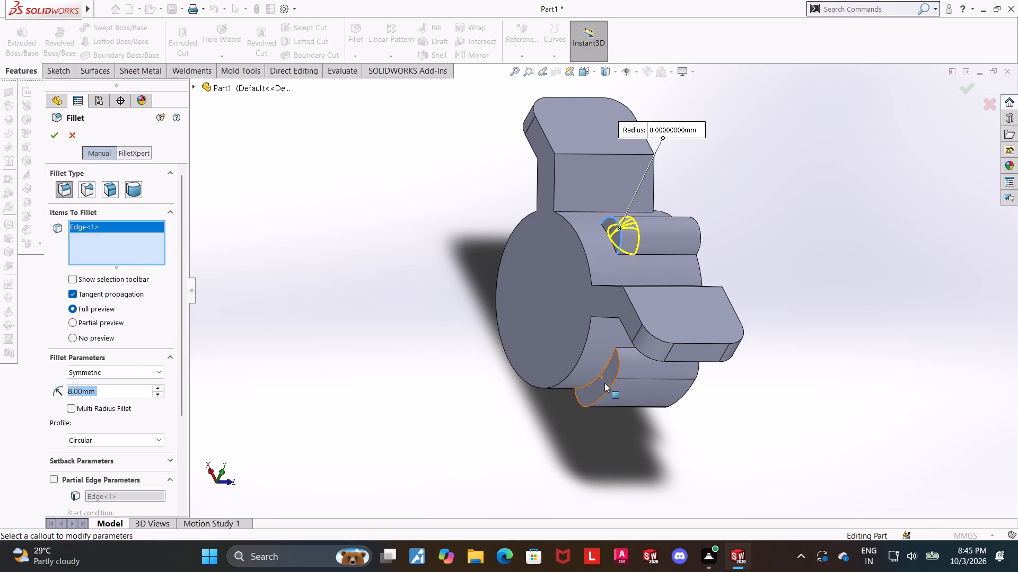
click(605, 391)
middle_drag(594, 342, 691, 409)
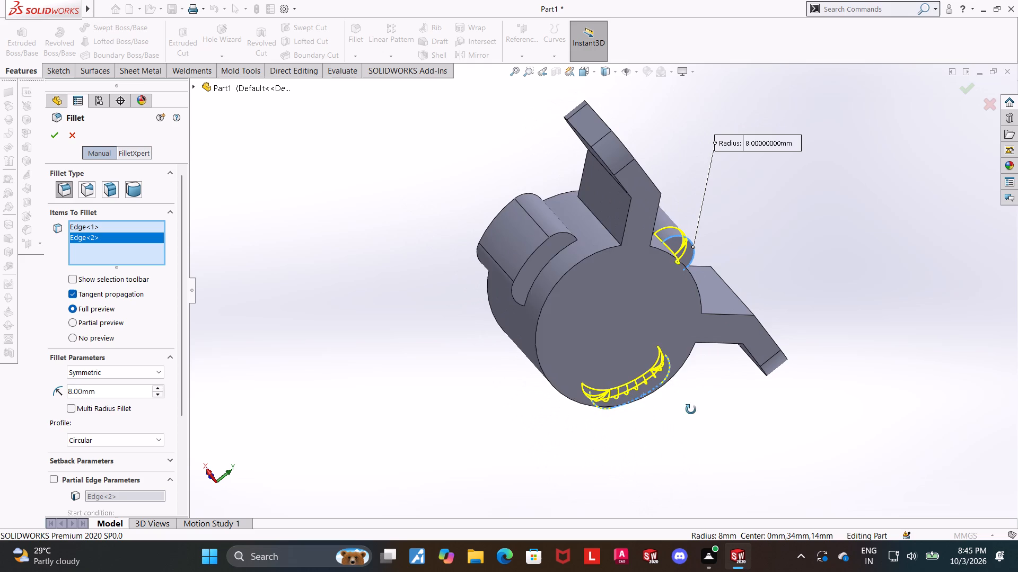
middle_drag(691, 409, 691, 407)
click(527, 257)
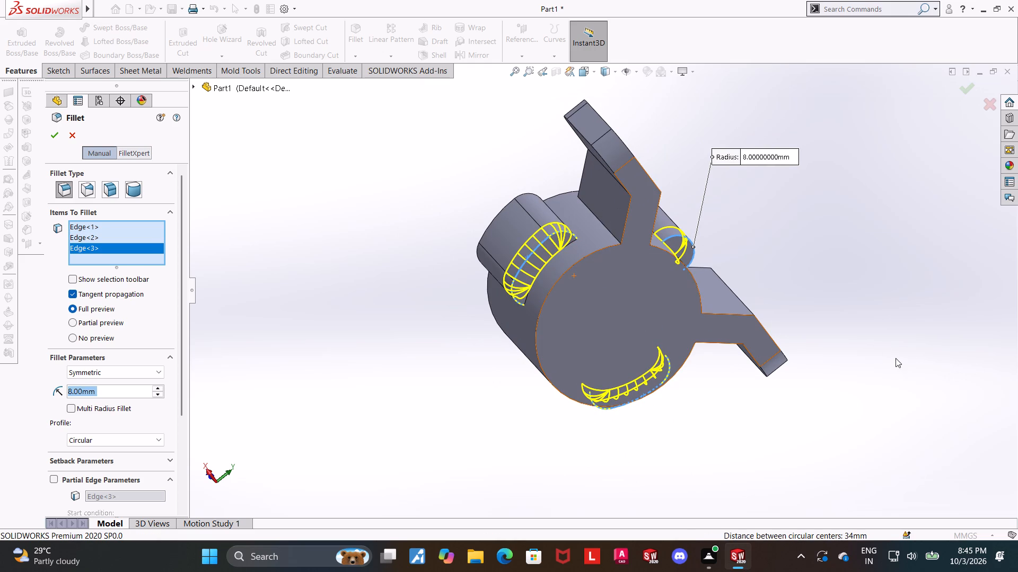
middle_drag(896, 358, 831, 359)
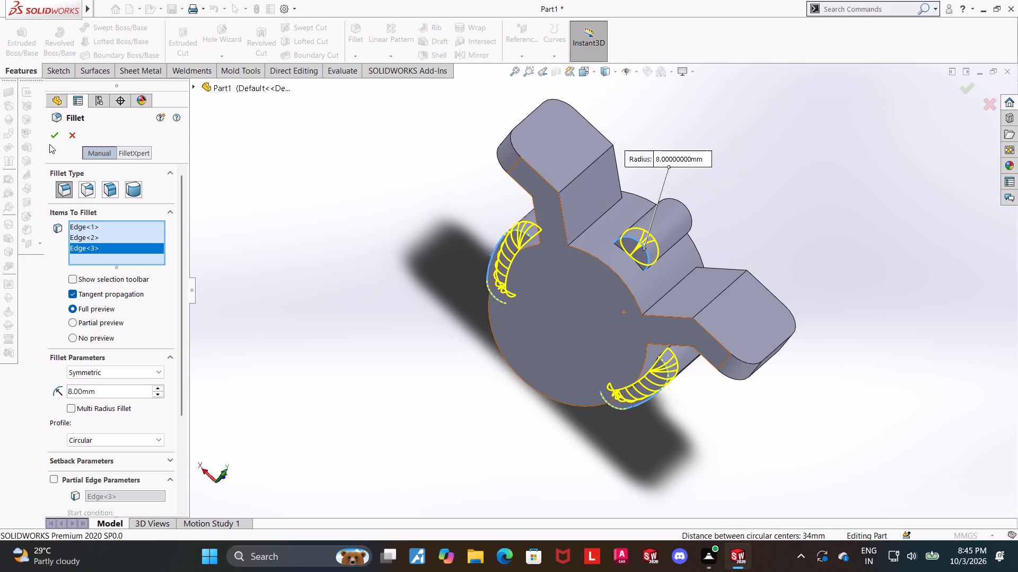
click(56, 136)
click(870, 263)
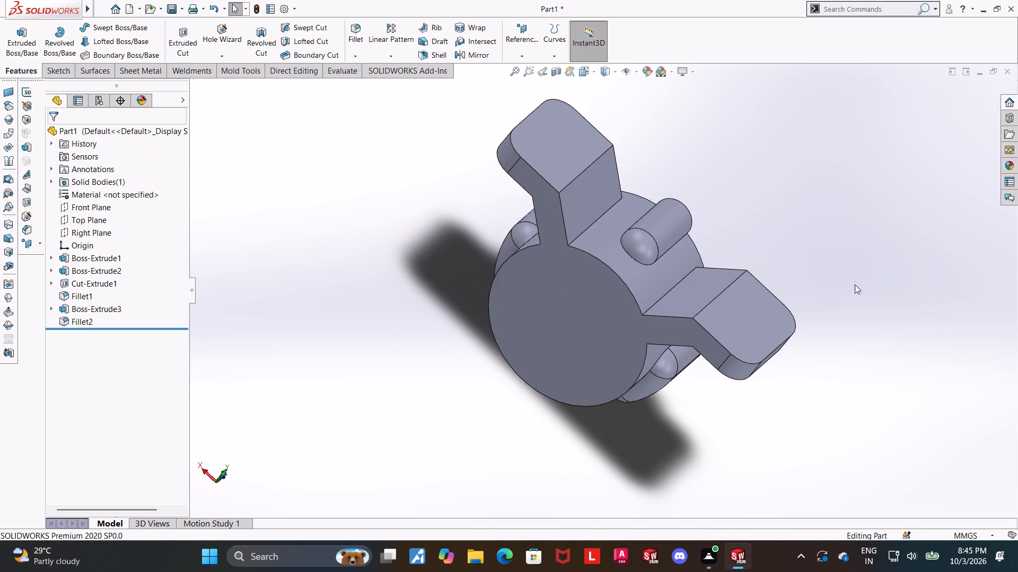
Examine the filleted bosses from several angles and check where the Front Plane lies relative to the body.
scroll(857, 311, up, 3)
middle_drag(683, 385, 890, 350)
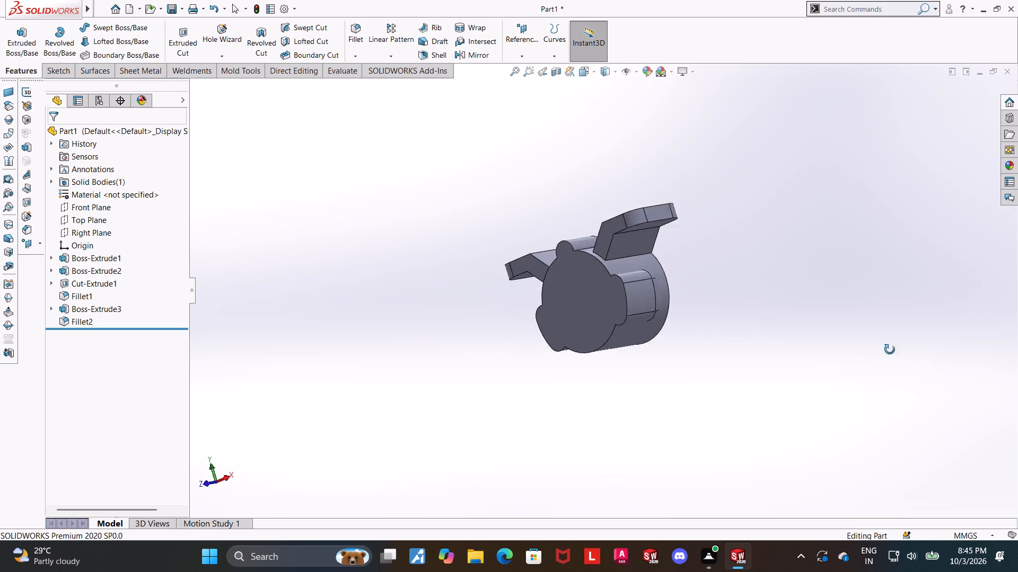
middle_drag(890, 350, 903, 397)
middle_drag(680, 222, 687, 292)
scroll(677, 287, down, 1)
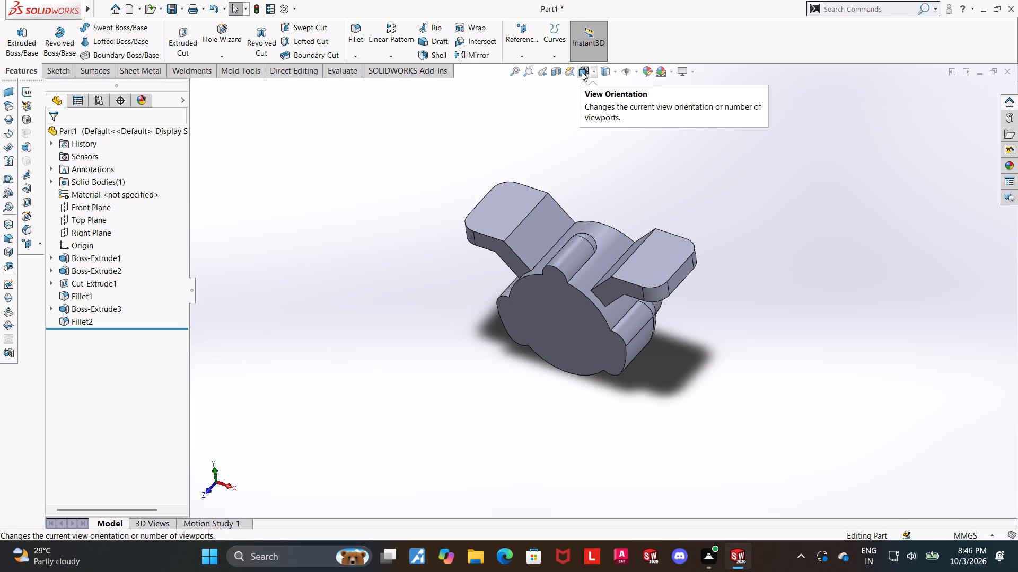
click(78, 204)
scroll(697, 182, down, 2)
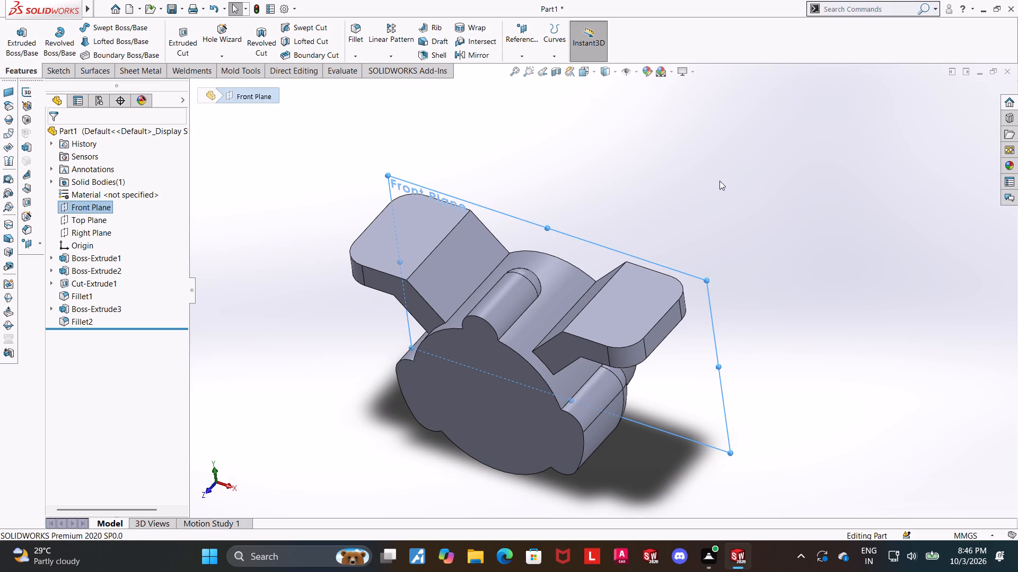
click(747, 212)
scroll(688, 218, up, 3)
middle_drag(692, 229, 714, 210)
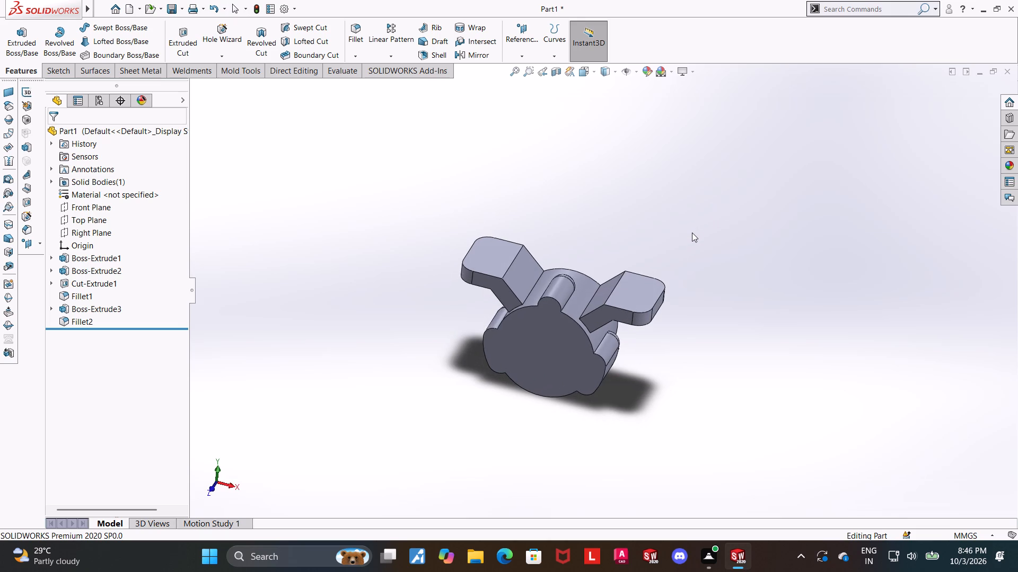
Create a reference plane offset 28 mm from the cylinder's flat rear face, with the offset flipped into the body.
click(514, 34)
middle_drag(872, 274, 741, 295)
drag(845, 224, 837, 217)
click(512, 33)
click(514, 31)
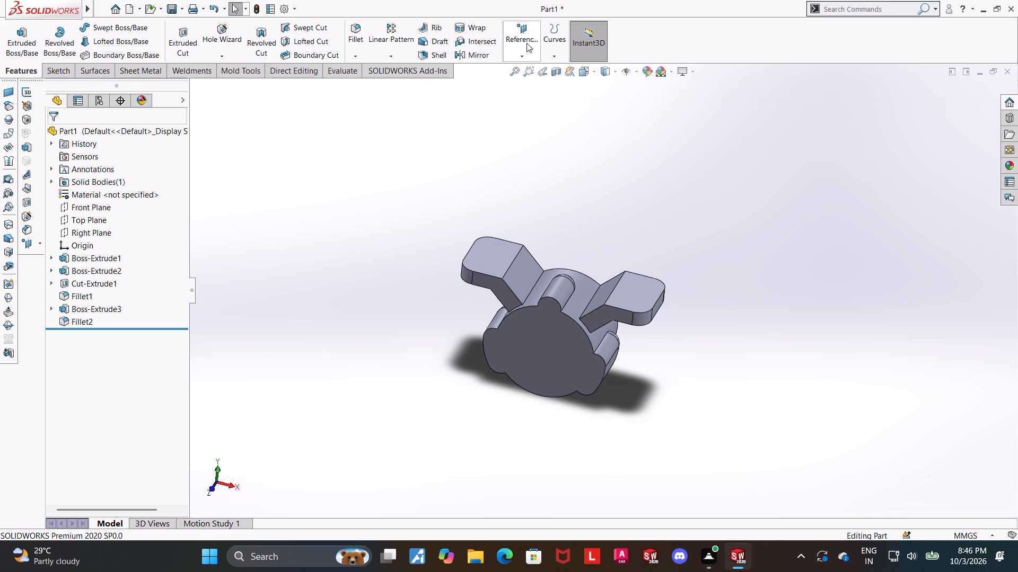
click(525, 31)
click(519, 71)
middle_drag(757, 303, 689, 304)
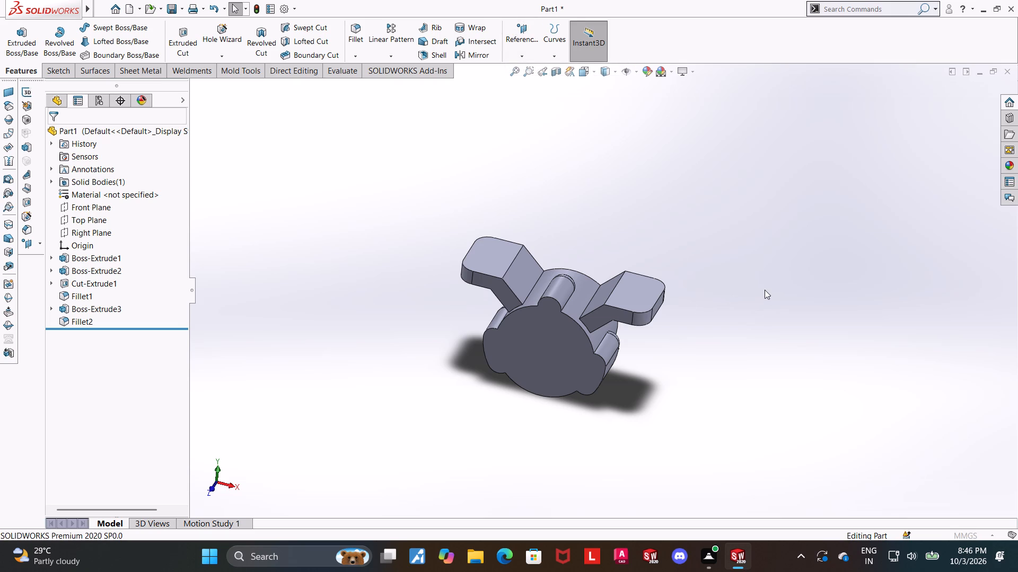
middle_drag(764, 290, 732, 289)
middle_drag(735, 284, 717, 373)
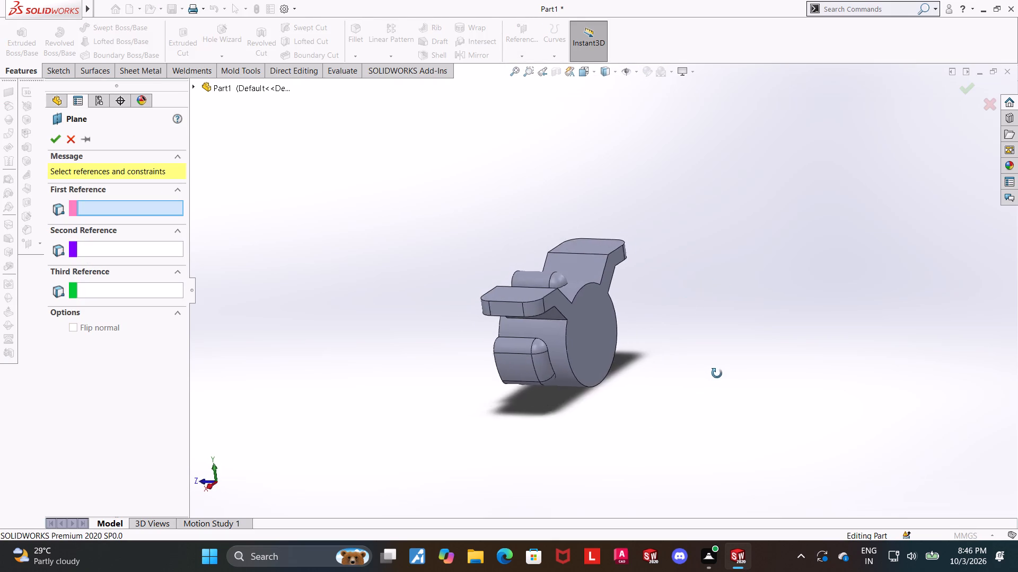
middle_drag(717, 373, 724, 368)
click(591, 333)
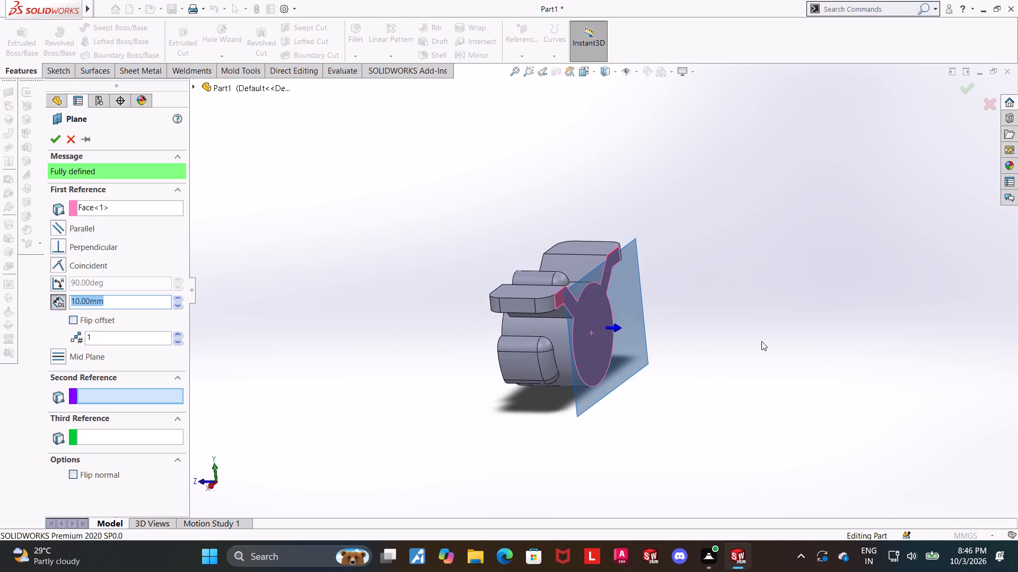
middle_drag(762, 341, 797, 338)
drag(145, 302, 0, 276)
text(28)
key(Return)
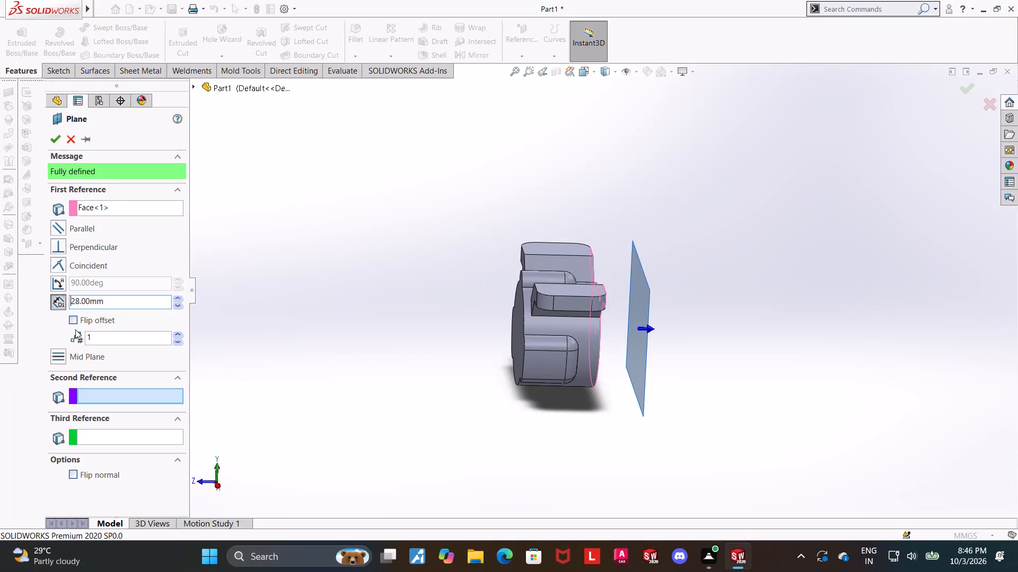
double_click(74, 313)
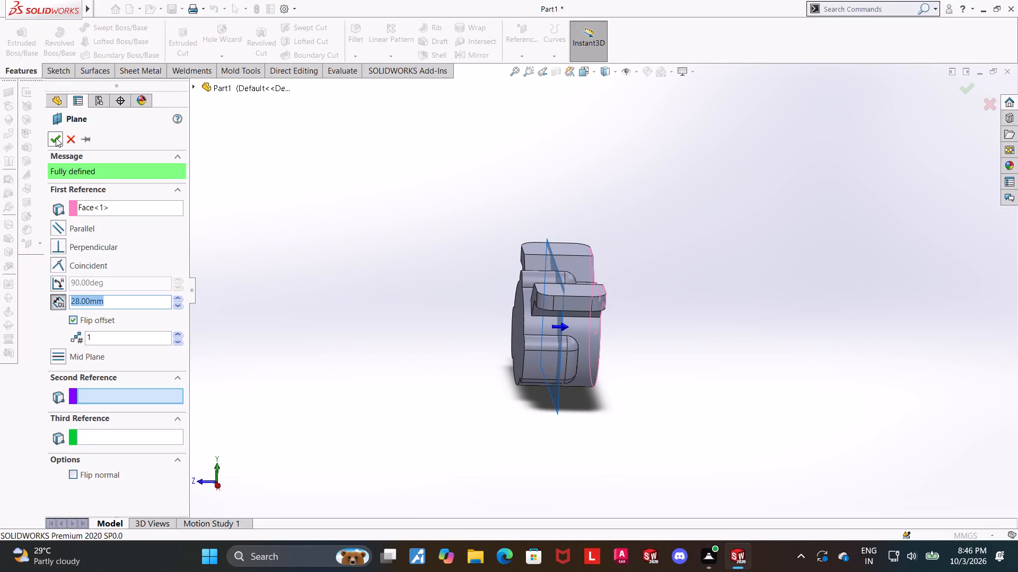
click(56, 138)
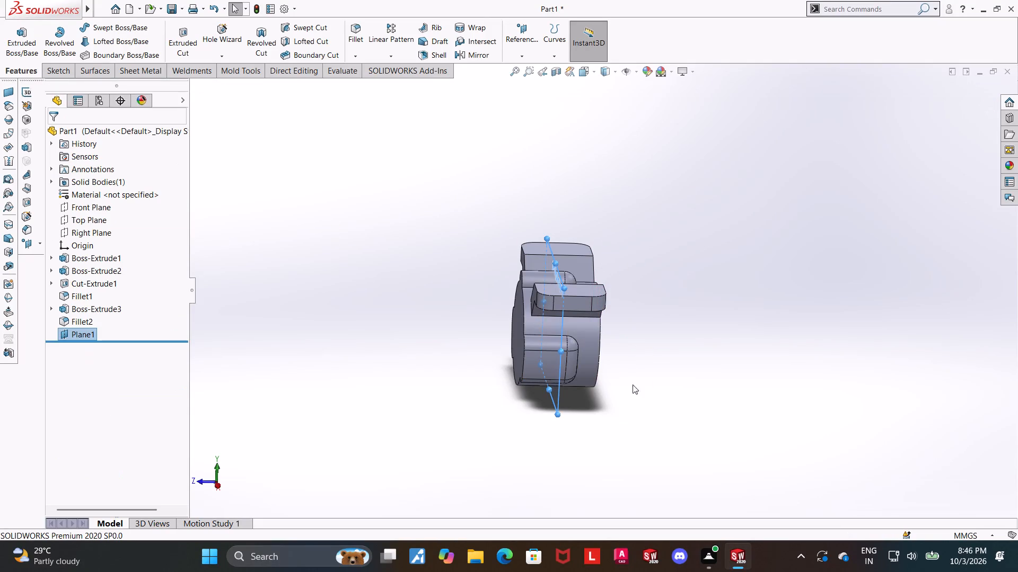
click(663, 364)
Sketch a horizontal line on the new offset plane joining the upper inner corners of the two arms.
middle_drag(675, 348, 783, 338)
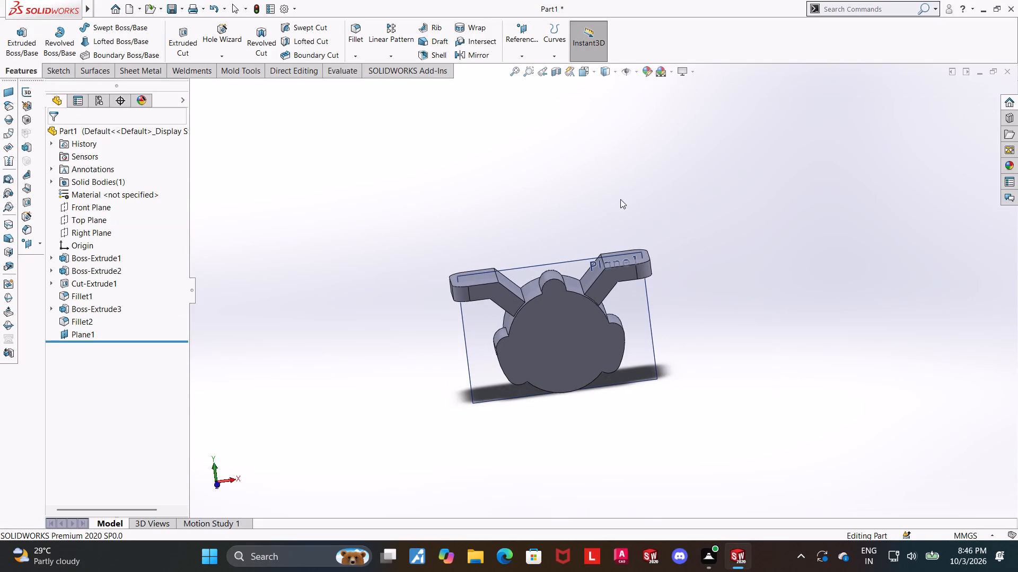
right_click(75, 338)
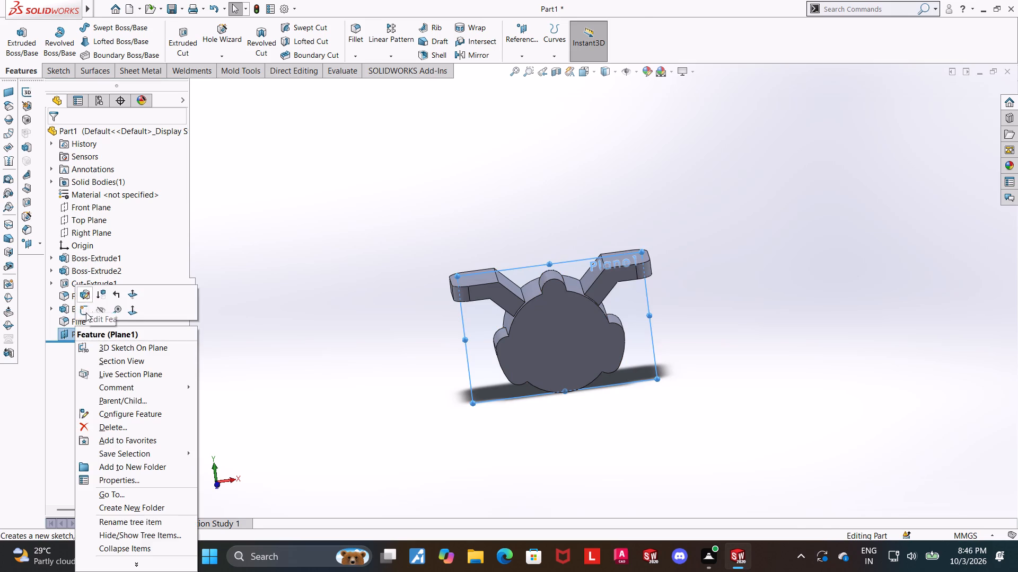
click(86, 312)
click(87, 354)
click(95, 350)
click(119, 337)
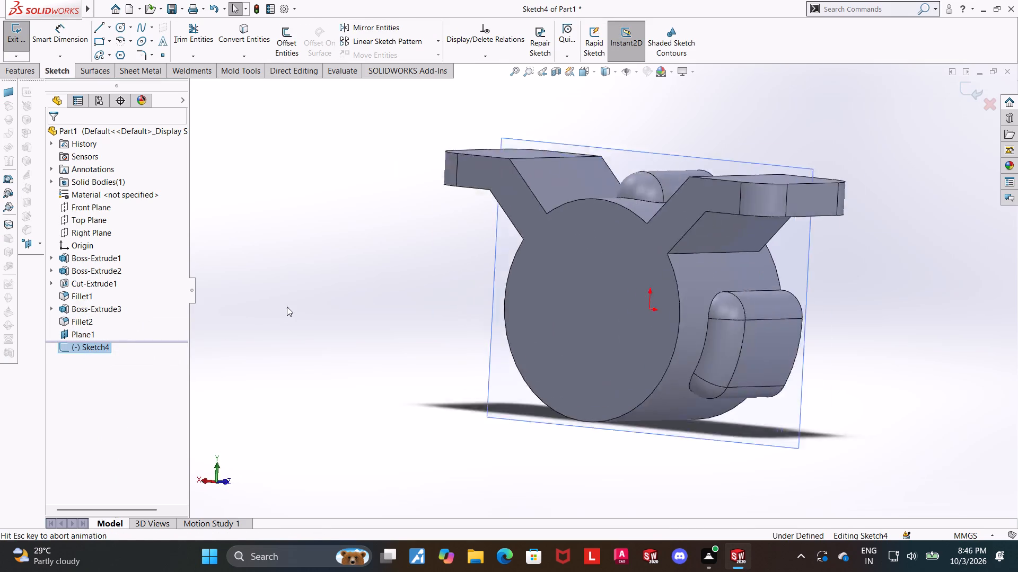
click(96, 26)
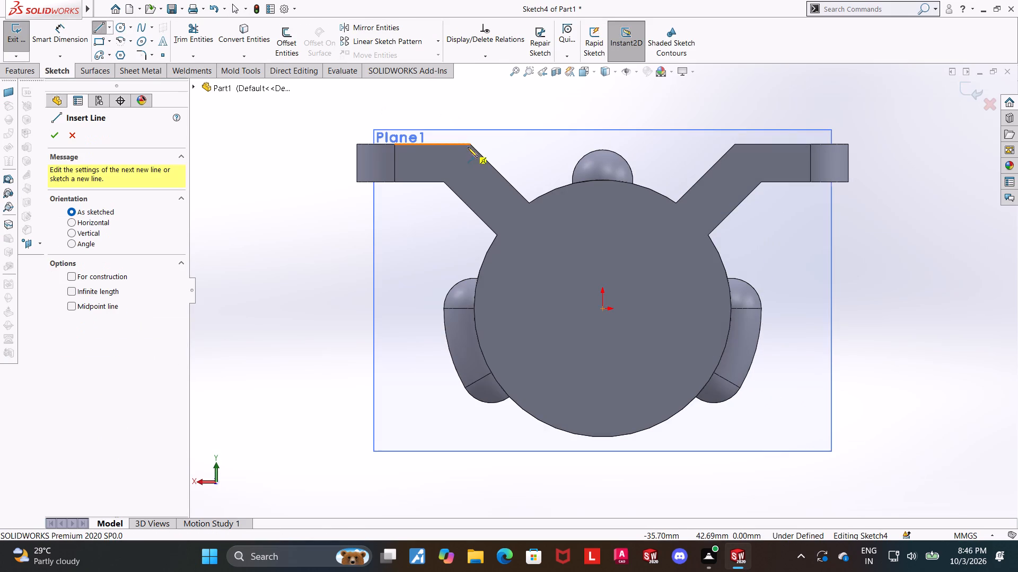
click(473, 144)
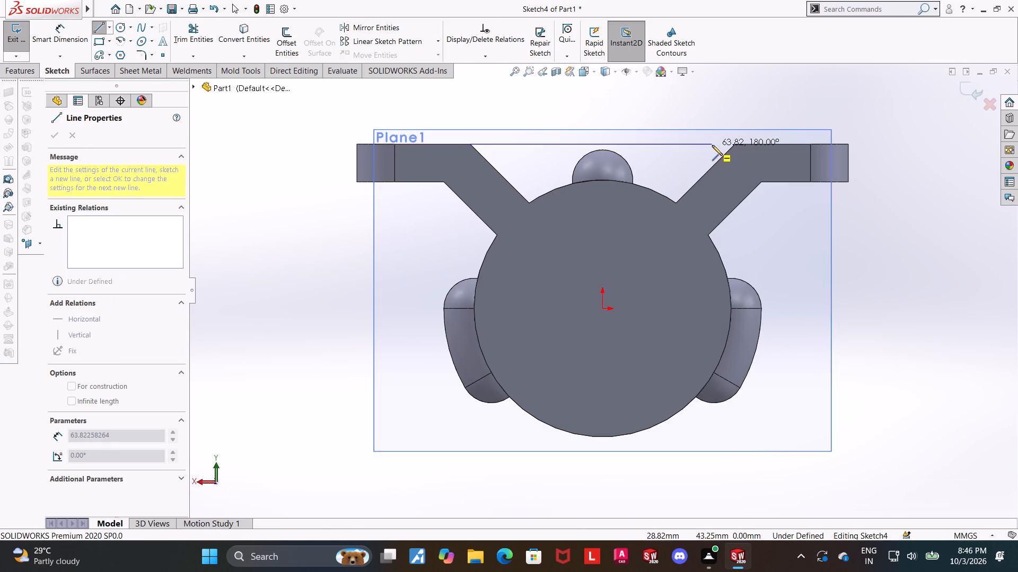
click(734, 146)
key(Escape)
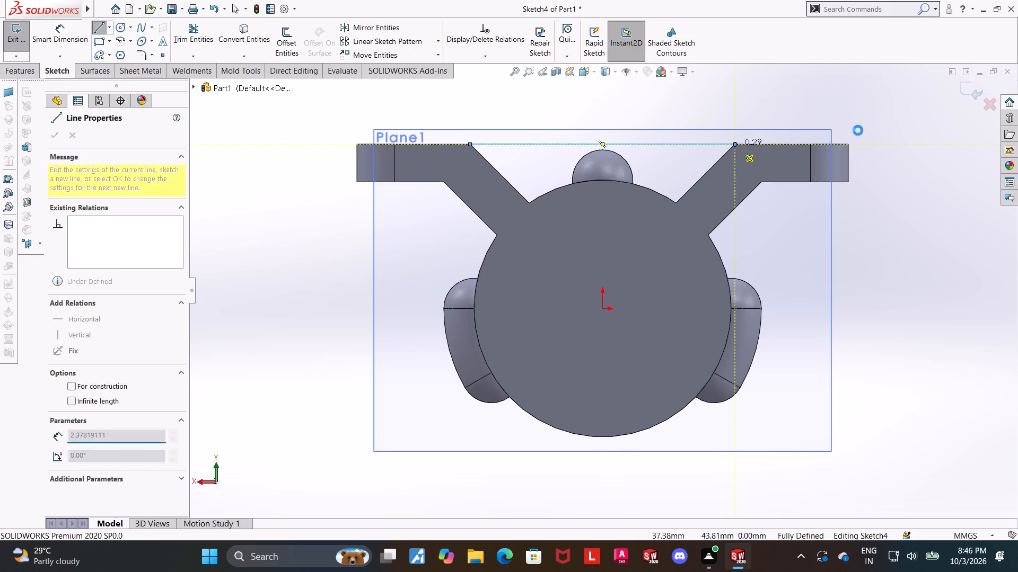
key(Escape)
key(Escape)
click(978, 88)
Create a 6 mm thick rib from the line, both sides, extruded parallel to the sketch down to the cylinder.
scroll(903, 147, up, 2)
middle_drag(893, 152, 859, 200)
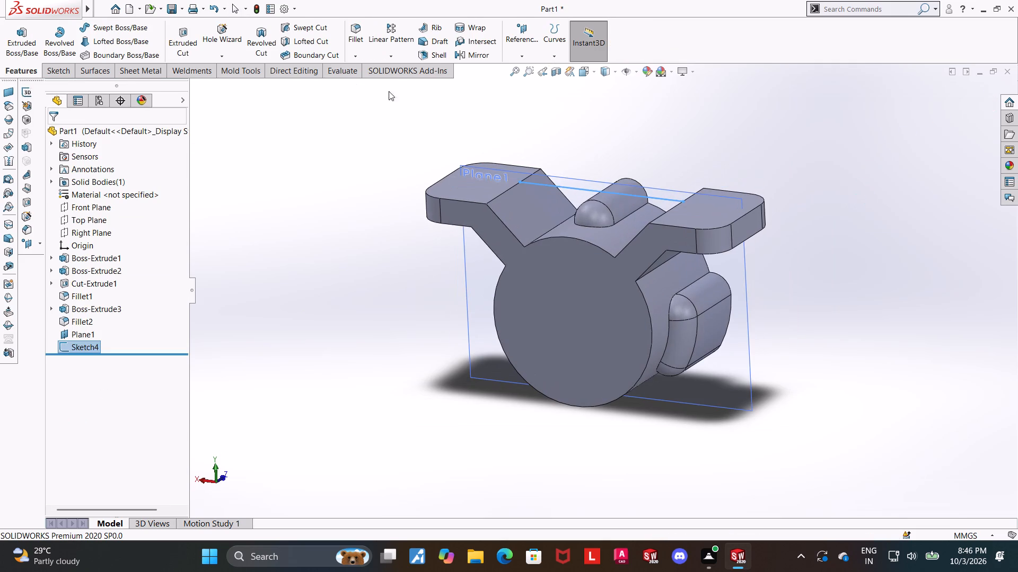
click(440, 30)
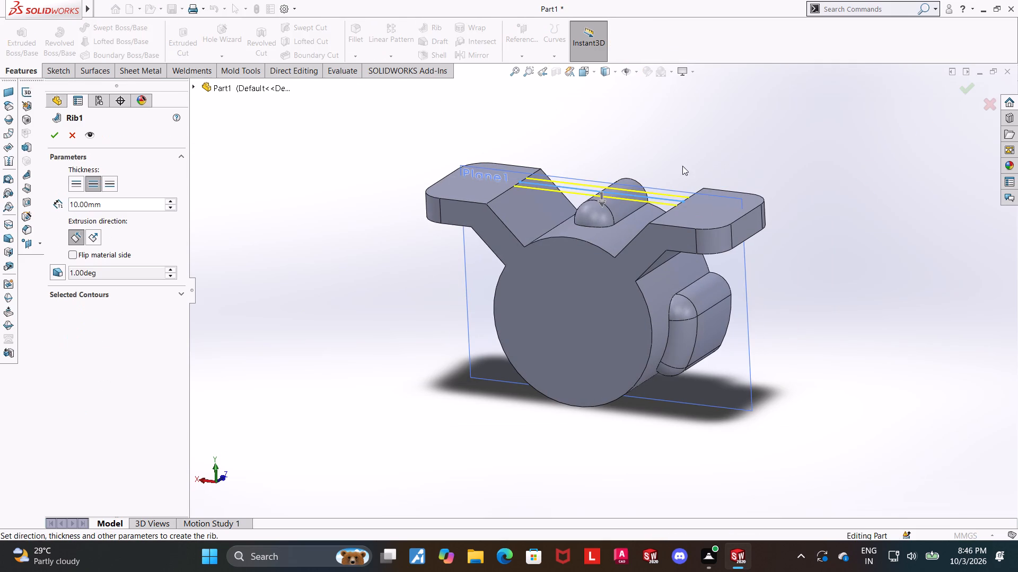
drag(117, 203, 86, 199)
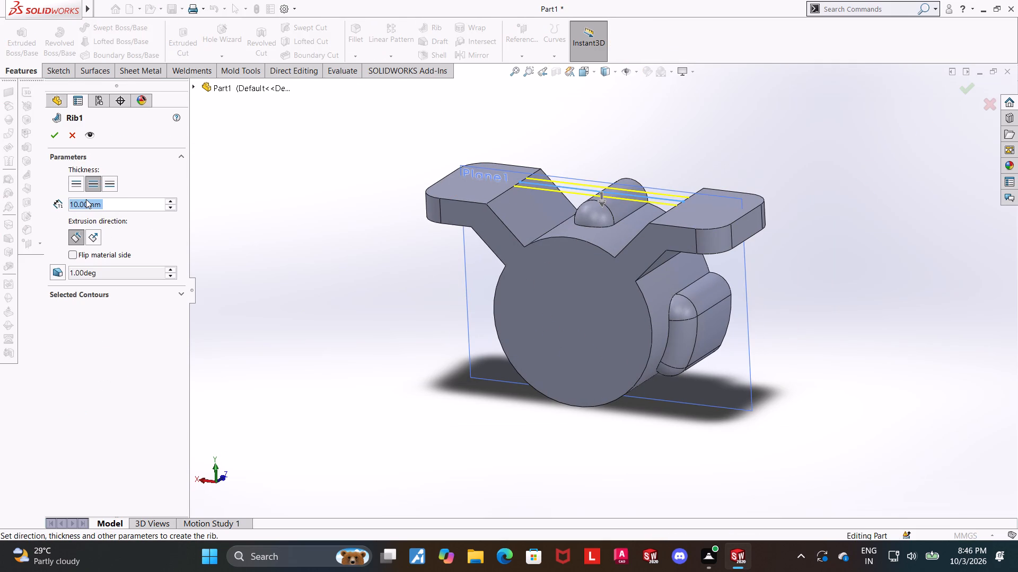
key(6)
key(Return)
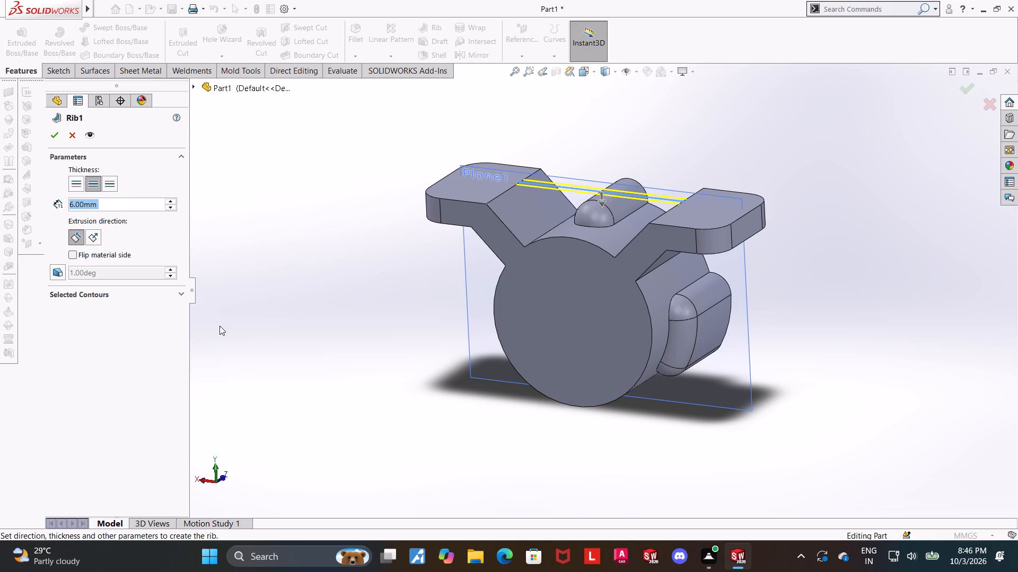
click(50, 137)
click(847, 371)
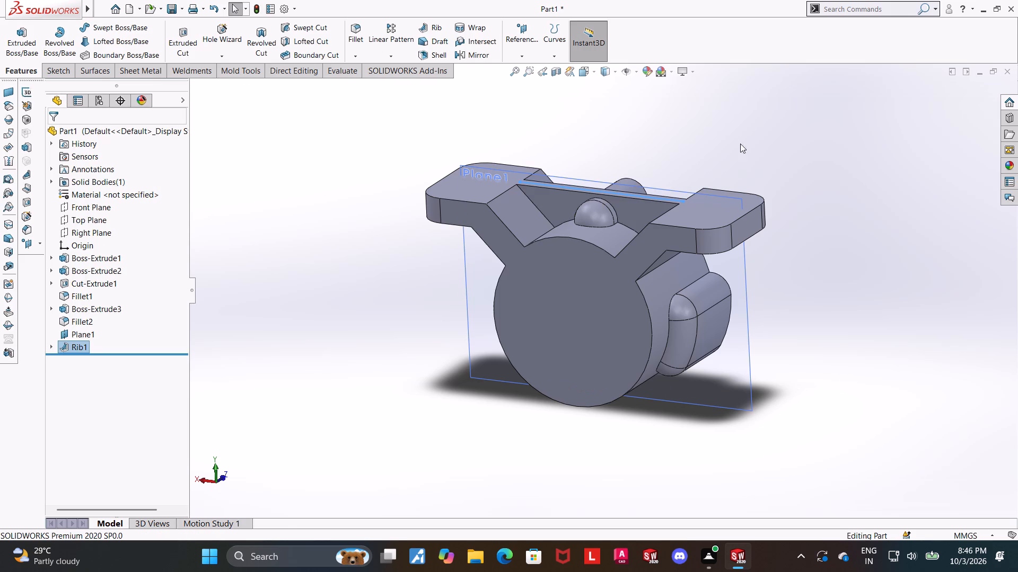
Hide the reference planes in the model view.
click(636, 72)
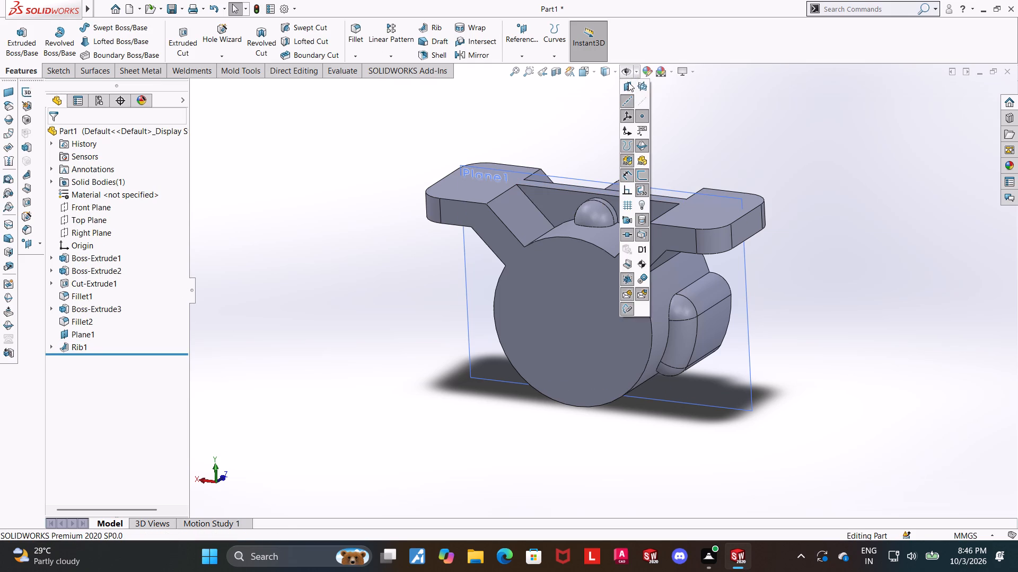
click(628, 82)
click(763, 140)
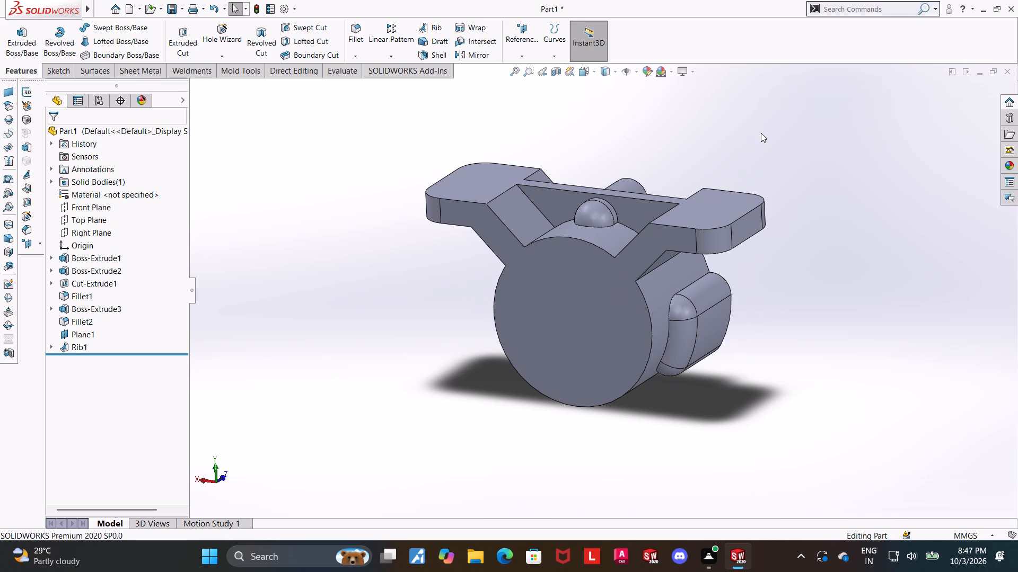
Examine the rib, arms and side bosses from several angles, including the undersides of the flanges.
scroll(752, 150, up, 2)
middle_drag(705, 236, 592, 253)
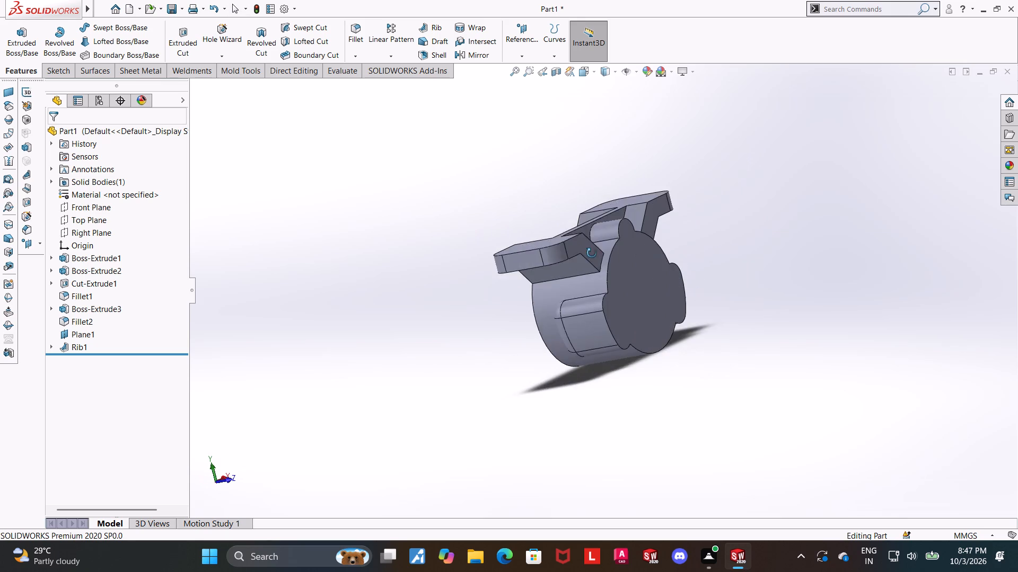
middle_drag(592, 253, 591, 252)
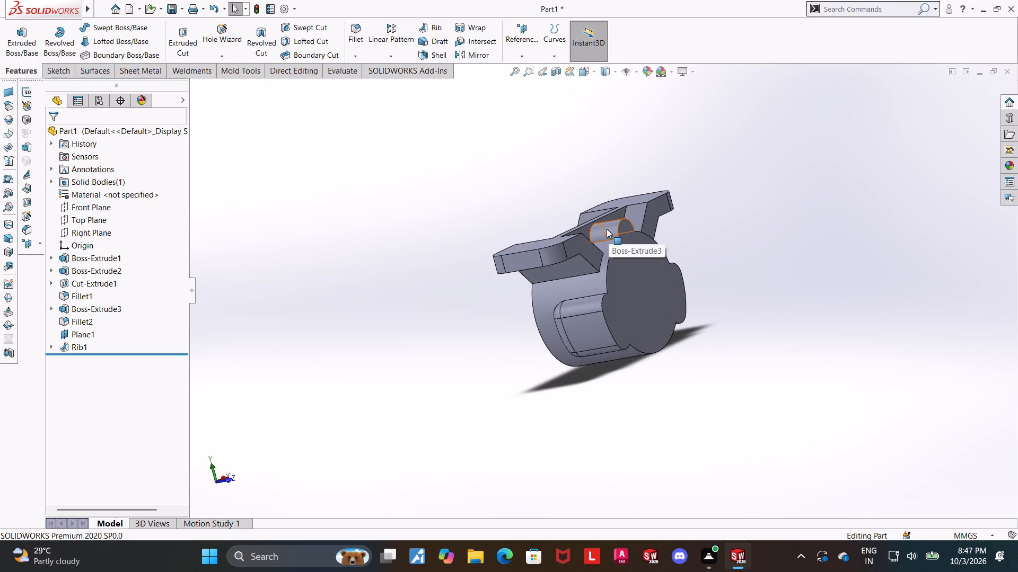
scroll(599, 235, up, 1)
middle_drag(514, 243, 659, 257)
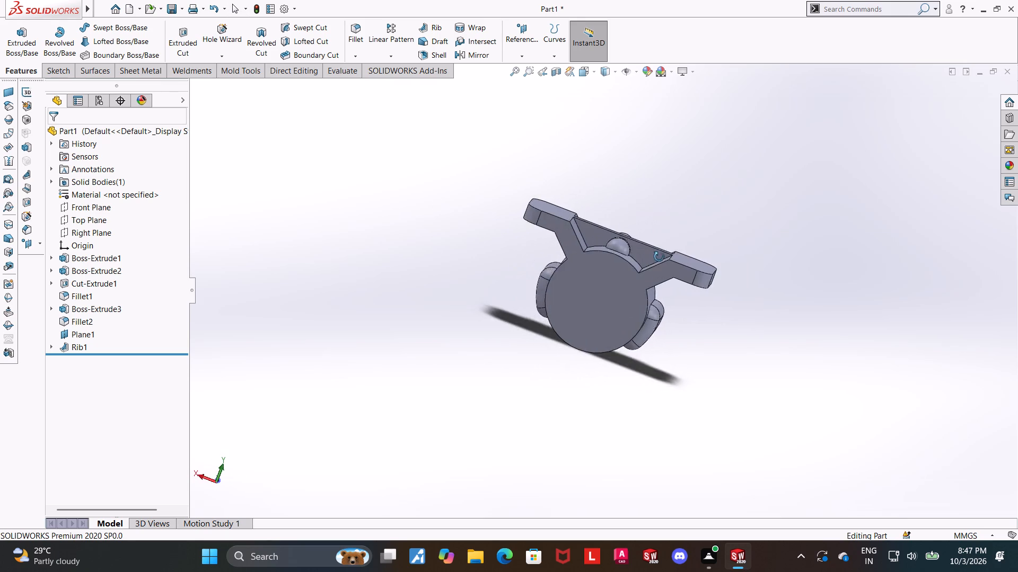
middle_drag(659, 257, 718, 300)
middle_drag(664, 220, 666, 305)
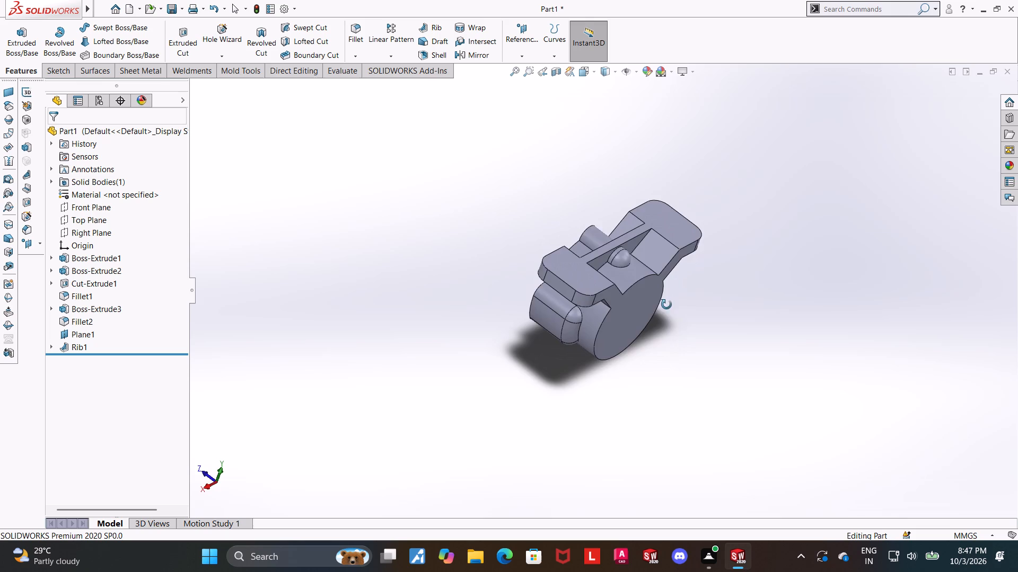
middle_drag(666, 305, 642, 284)
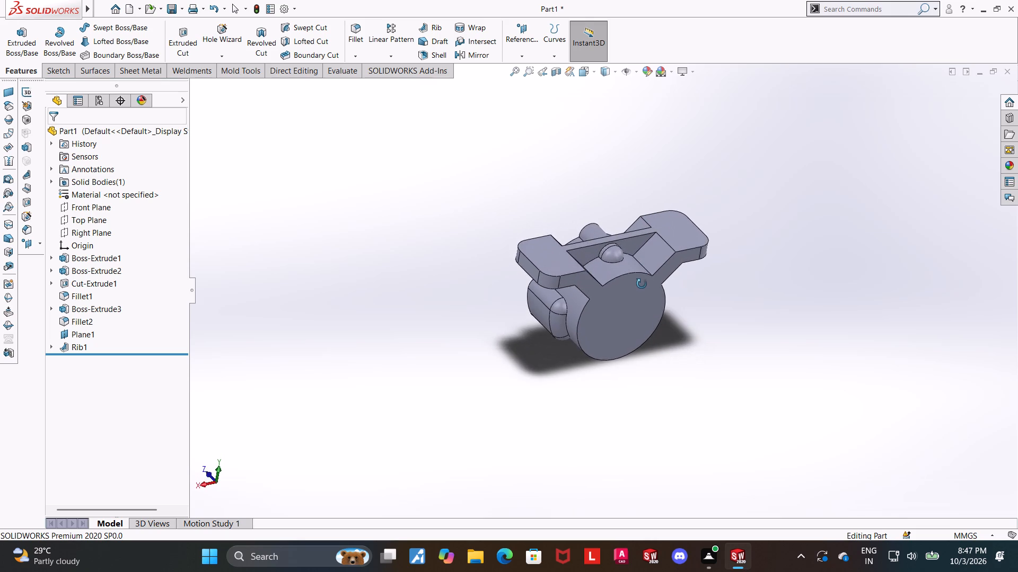
middle_drag(642, 284, 615, 212)
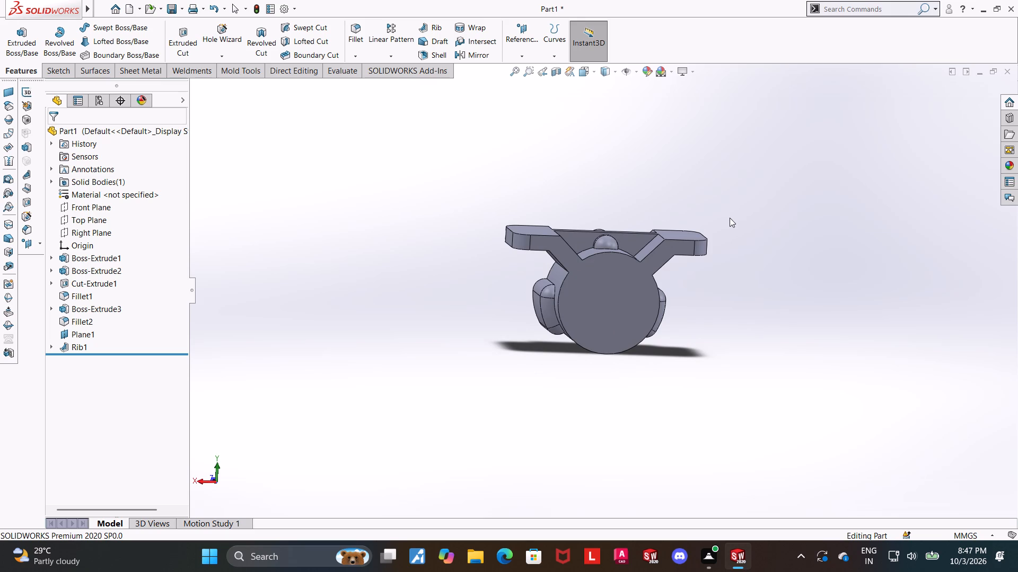
middle_drag(727, 218, 688, 256)
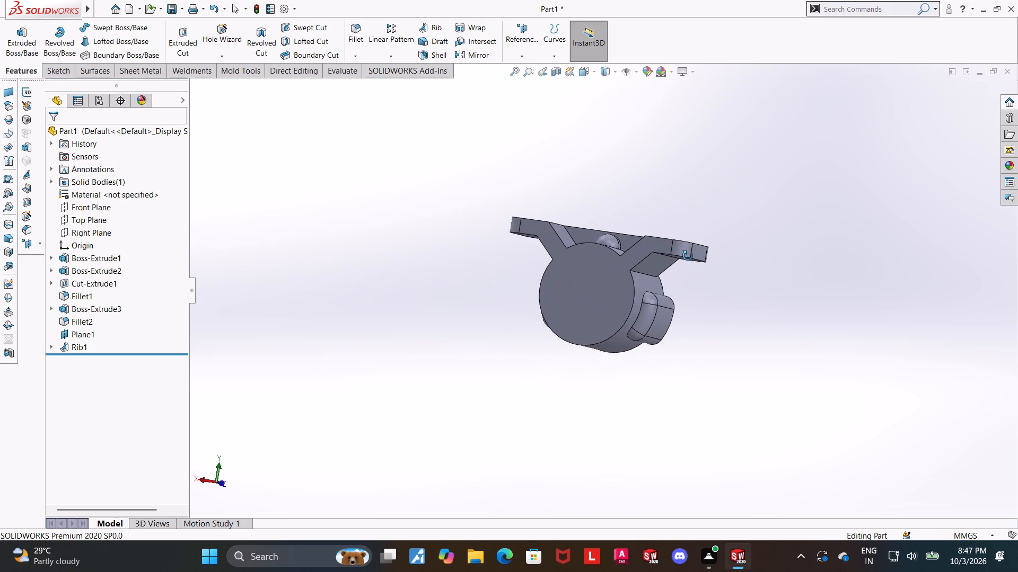
middle_drag(688, 256, 688, 256)
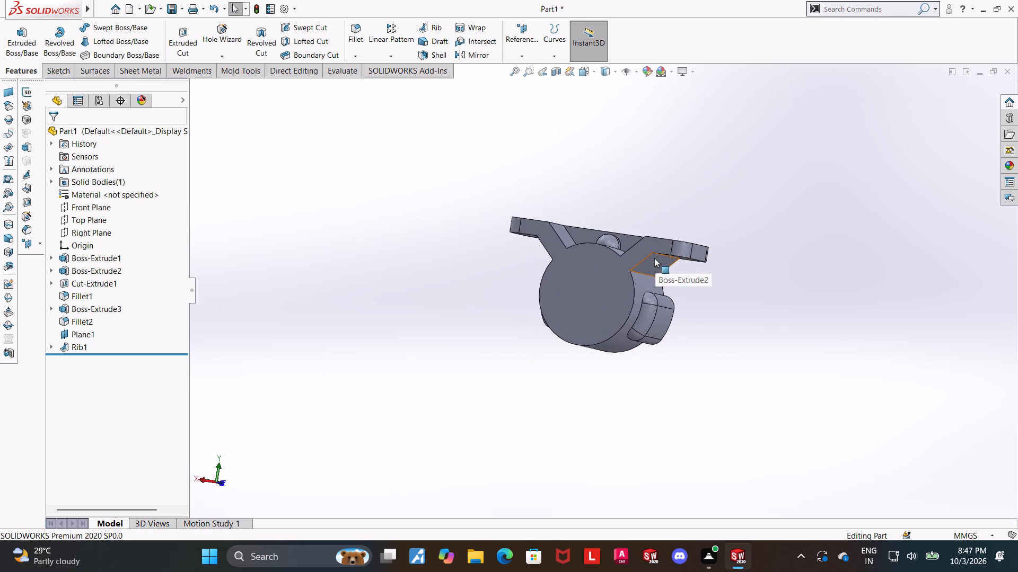
middle_drag(632, 265, 669, 179)
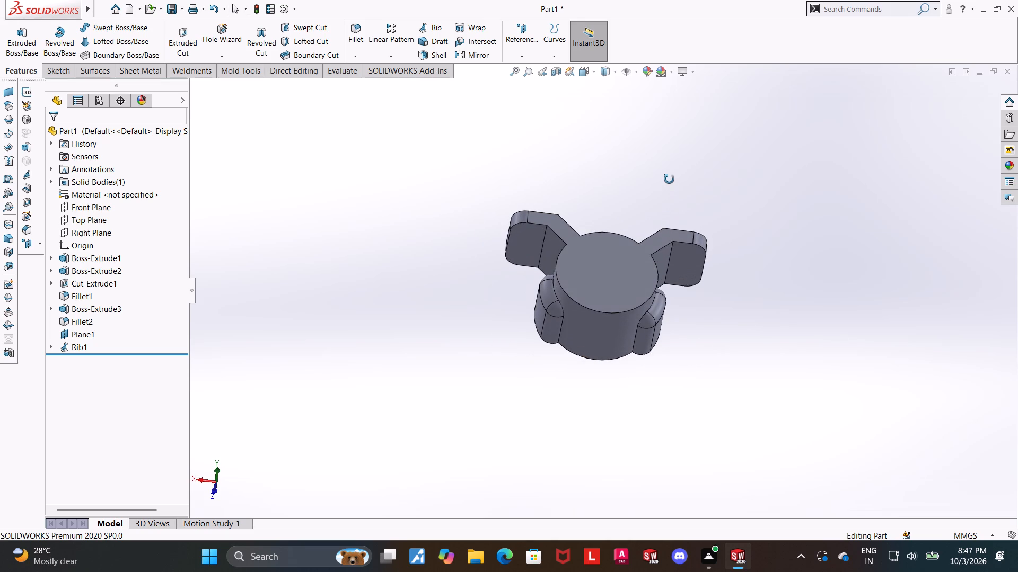
middle_drag(669, 179, 669, 181)
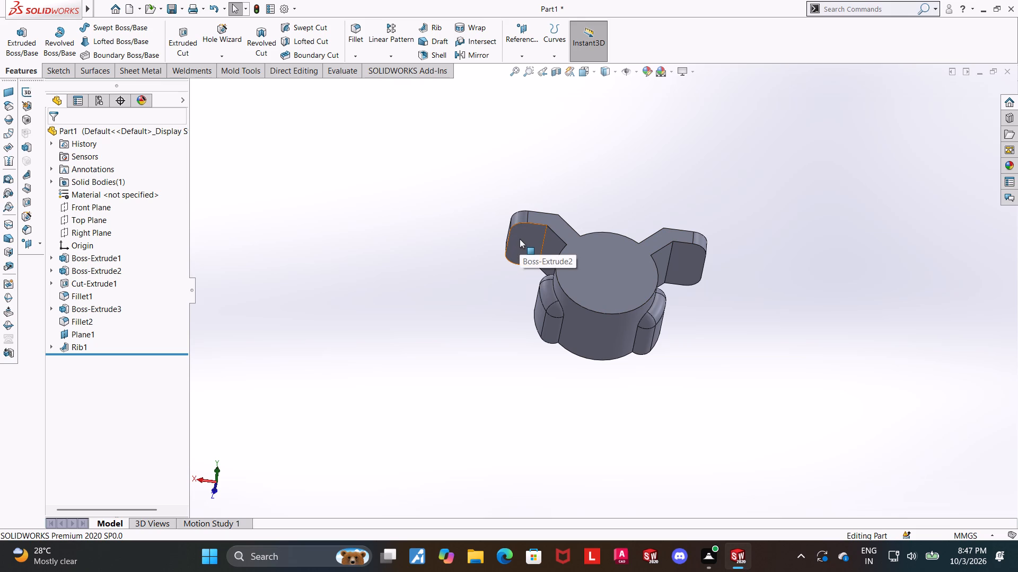
Start a Hole Wizard legacy hole of type Counterbored with the view normal to the flange underside.
click(520, 239)
click(613, 208)
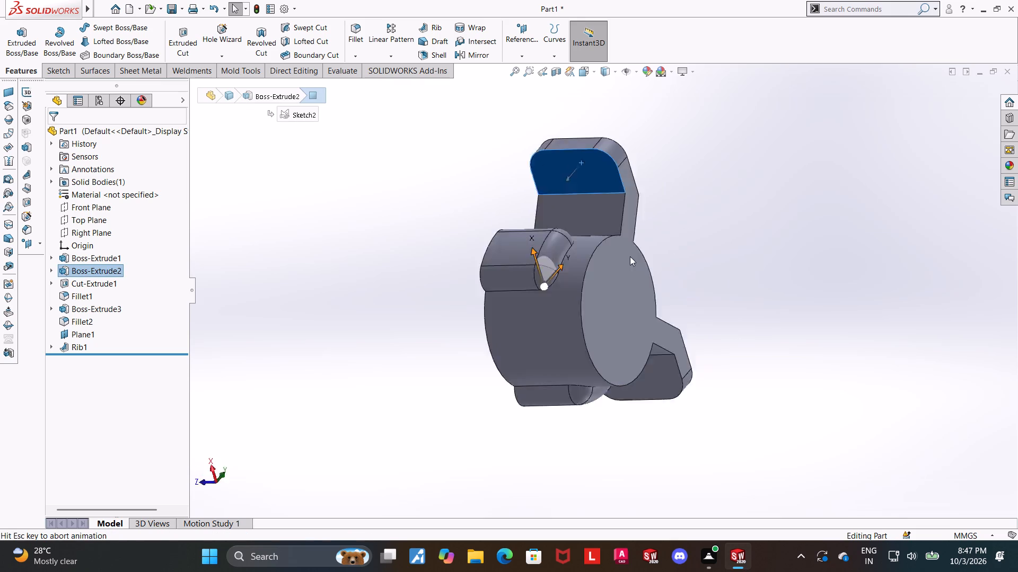
click(875, 369)
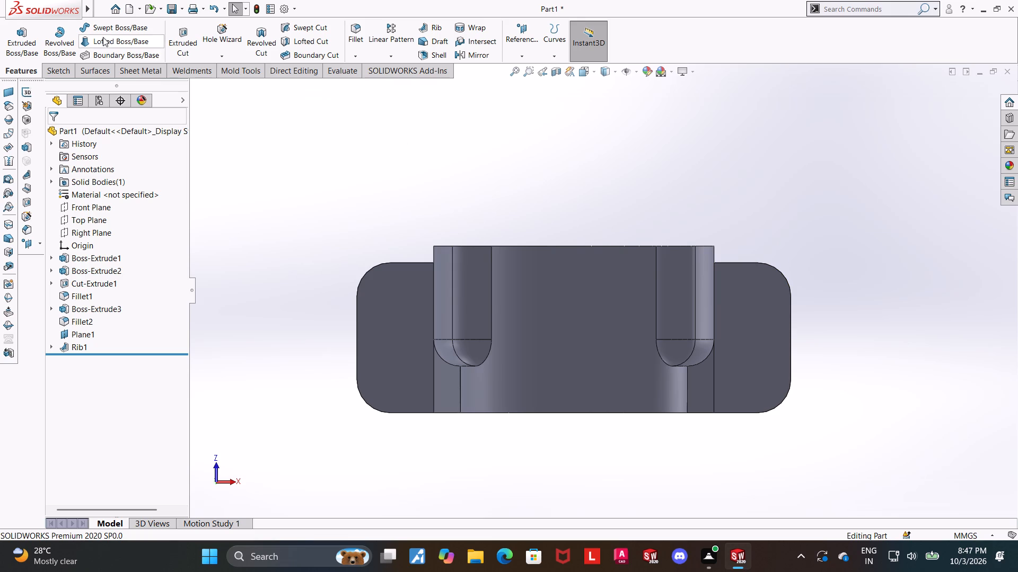
click(214, 32)
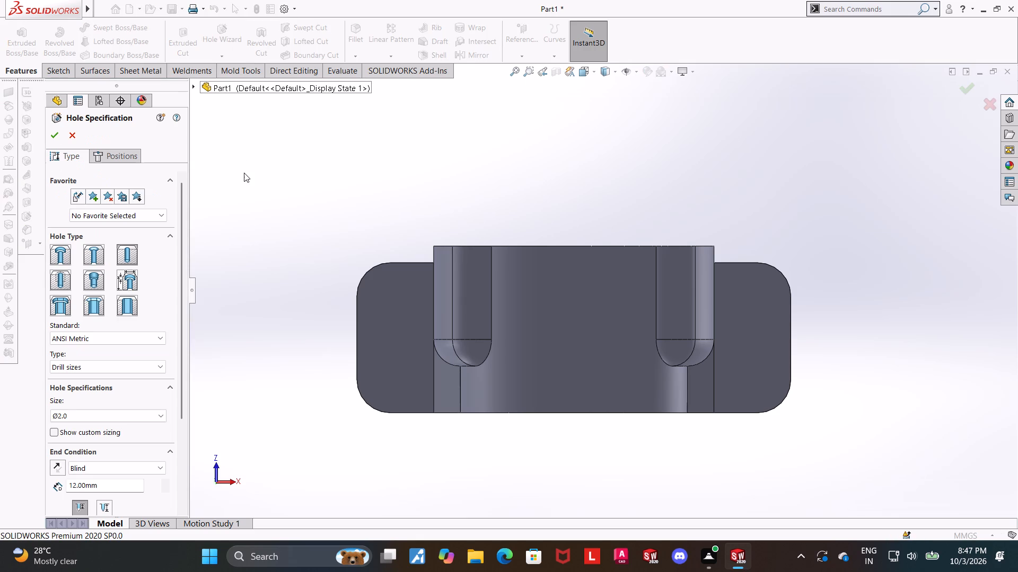
click(138, 284)
click(131, 284)
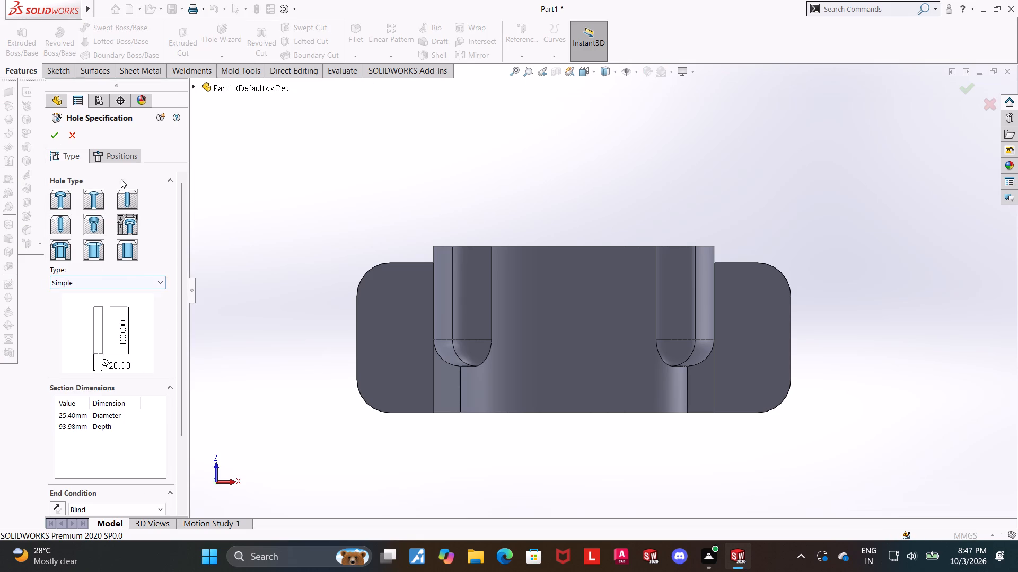
click(111, 289)
click(94, 354)
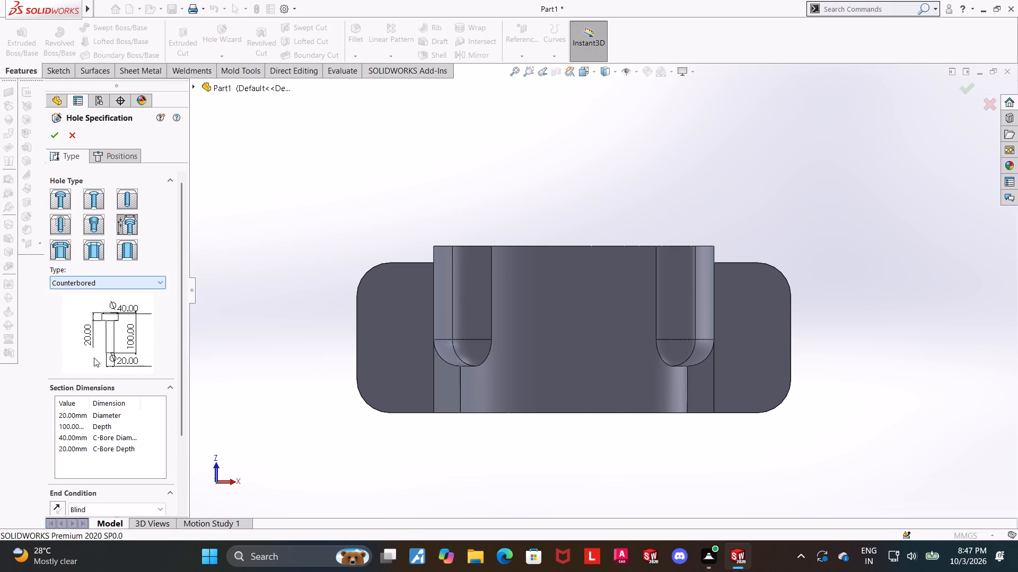
Set the counterbored hole's diameter to 9 mm and try to set its depth to 10 mm.
double_click(78, 415)
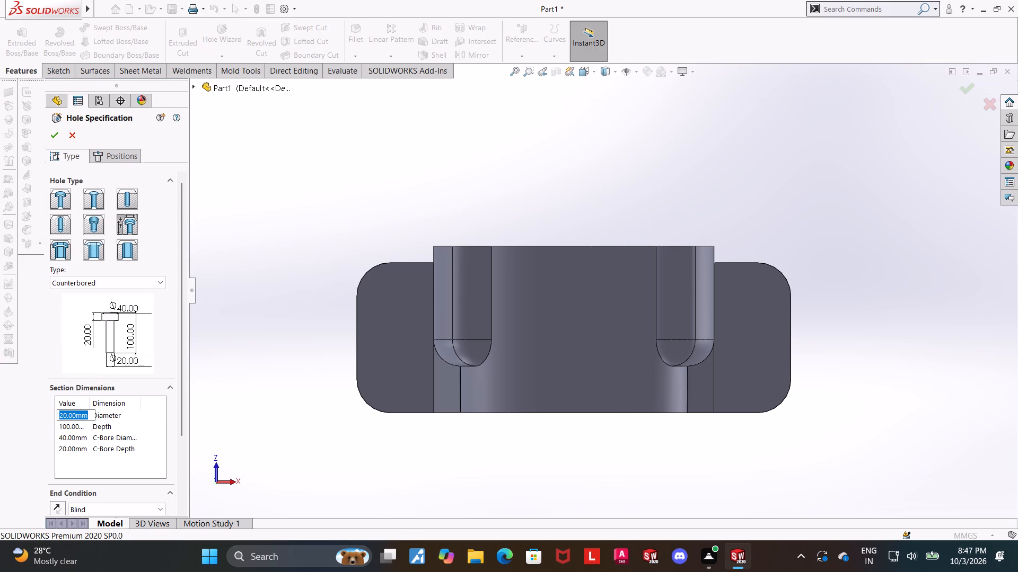
key(9)
click(65, 427)
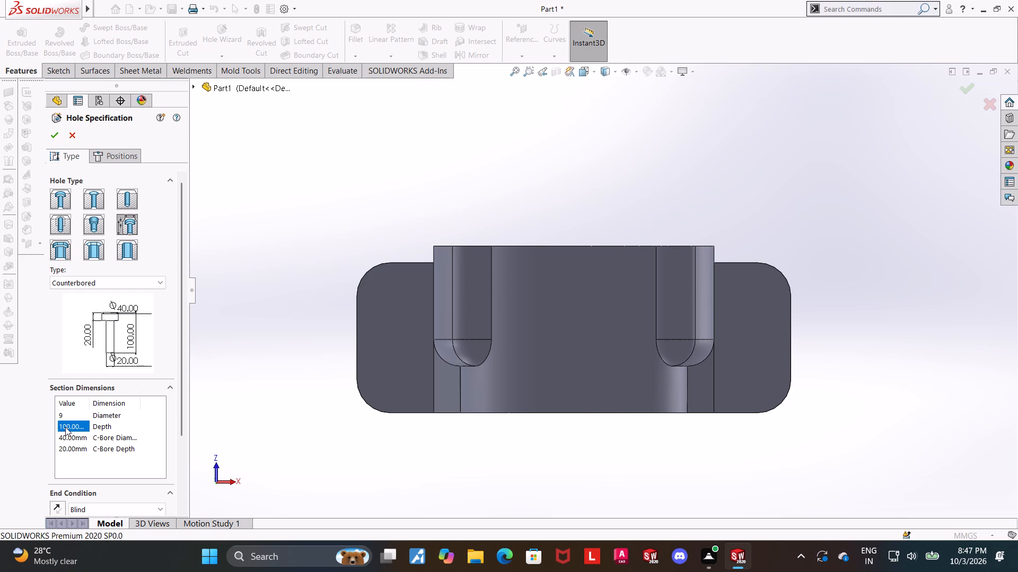
key(1)
key(0)
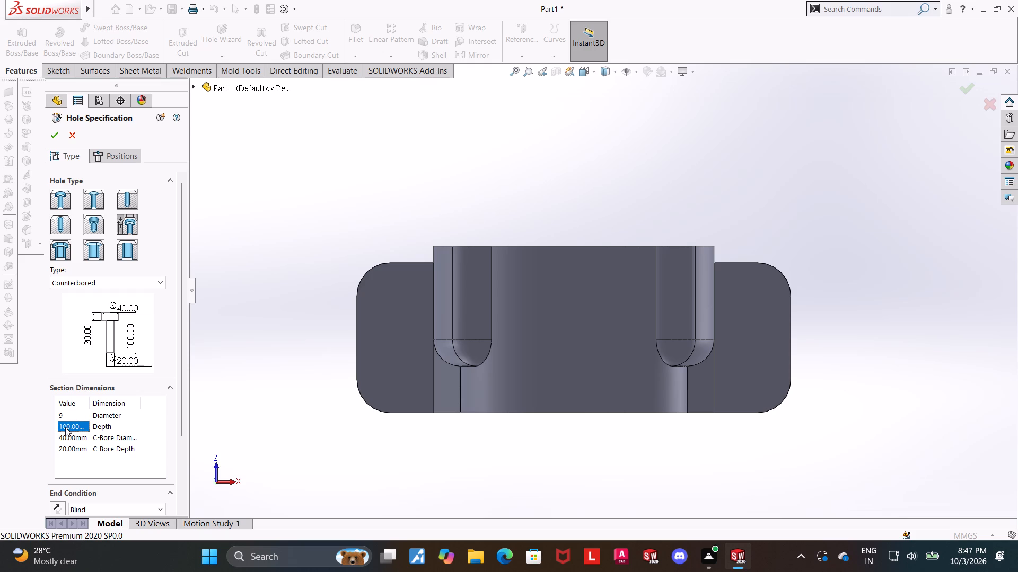
key(Return)
Set the counterbore diameter to 20 mm and the counterbore depth to 2 mm.
double_click(66, 437)
text(12)
key(BackSpace)
key(2)
key(BackSpace)
key(BackSpace)
key(2)
key(Return)
key(2)
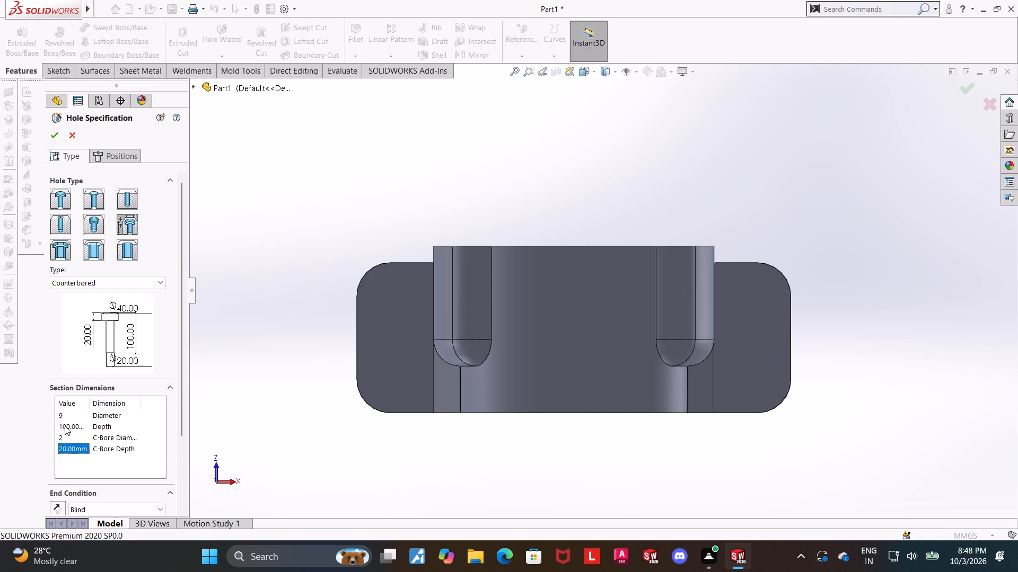
double_click(68, 436)
key(2)
double_click(68, 436)
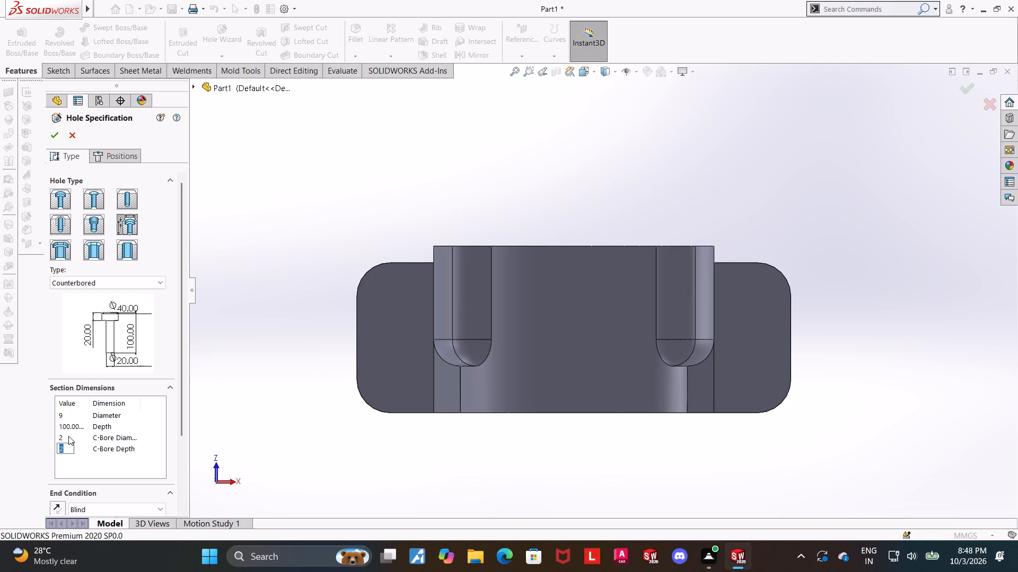
double_click(60, 435)
key(2)
key(0)
key(Return)
Set the counterbored hole's depth to 10 mm.
double_click(75, 426)
key(grave)
key(BackSpace)
text(10)
key(Return)
click(218, 419)
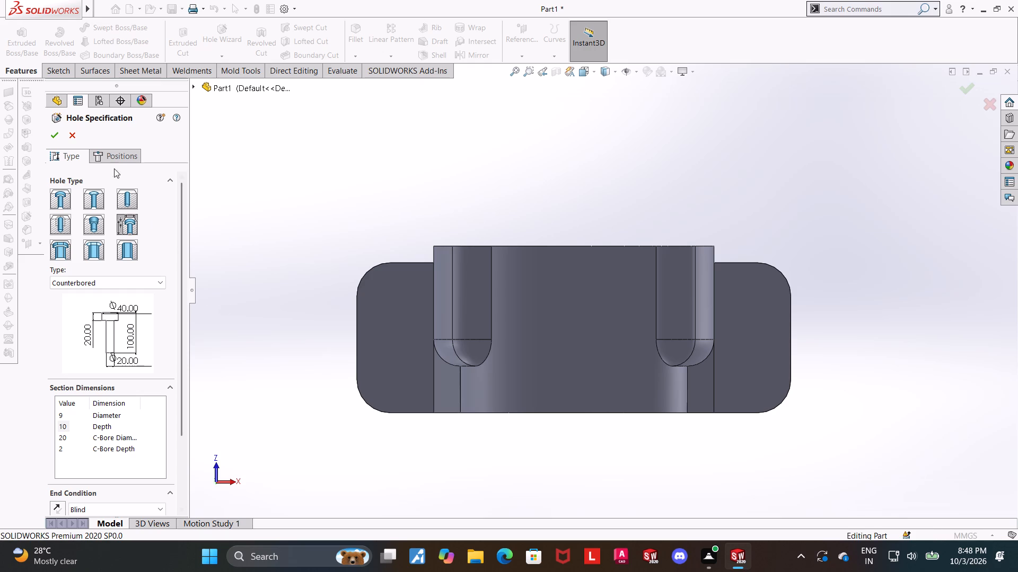
Using a 3D sketch, place two holes on each flange underside, about 54.5 mm either side of the origin, at Z about 34.5 and 10.5 mm.
click(131, 152)
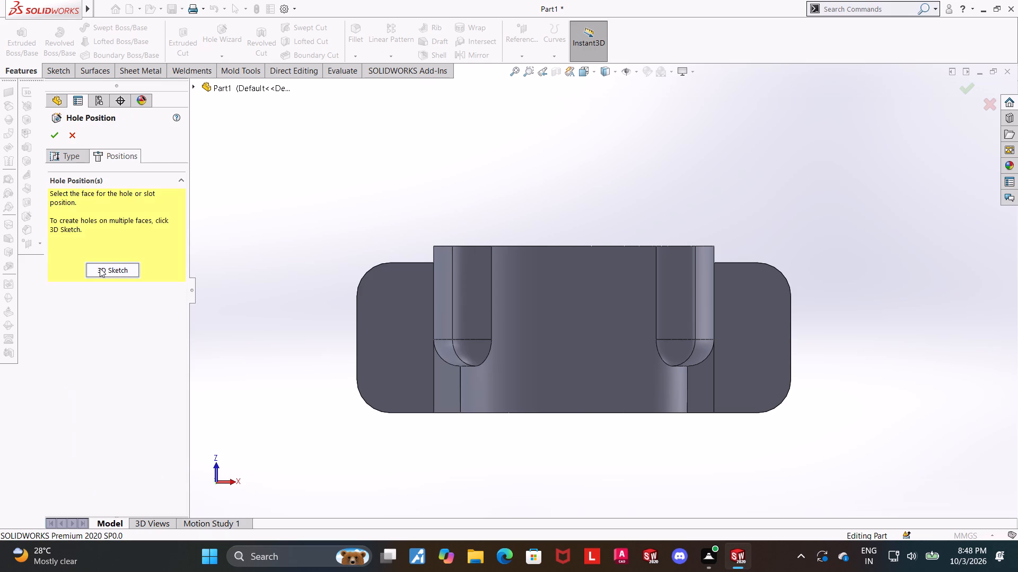
click(102, 269)
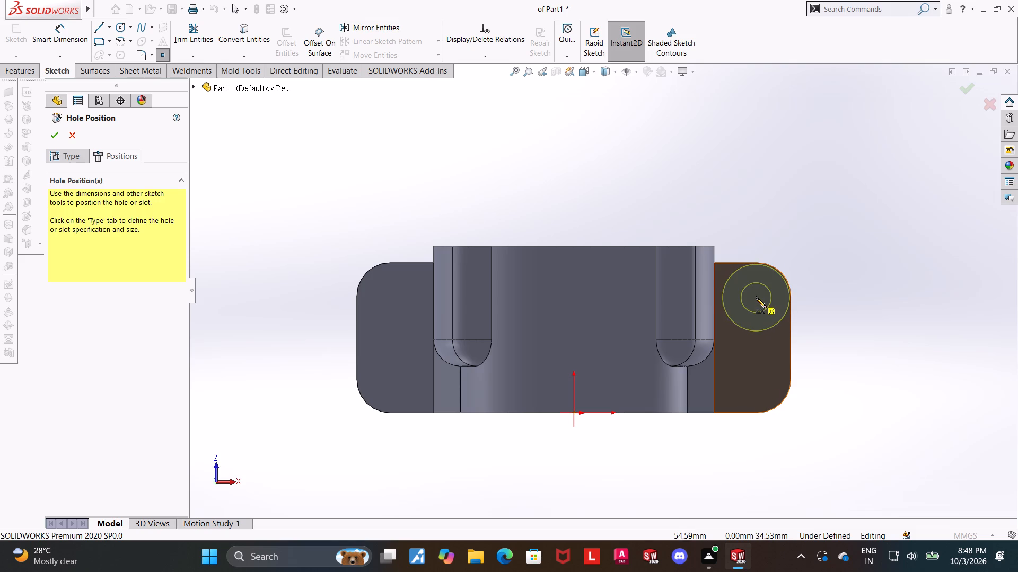
click(756, 298)
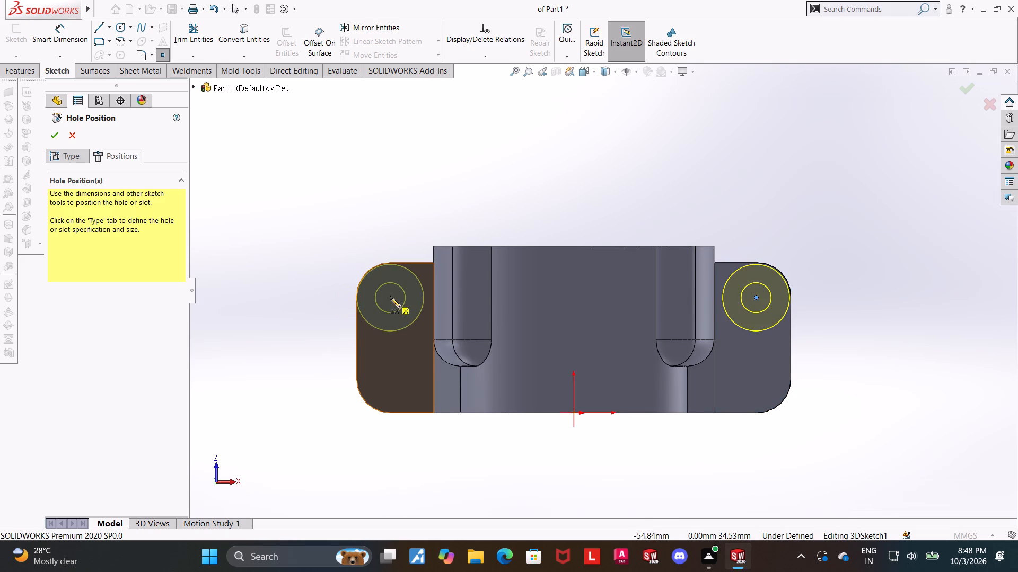
click(391, 298)
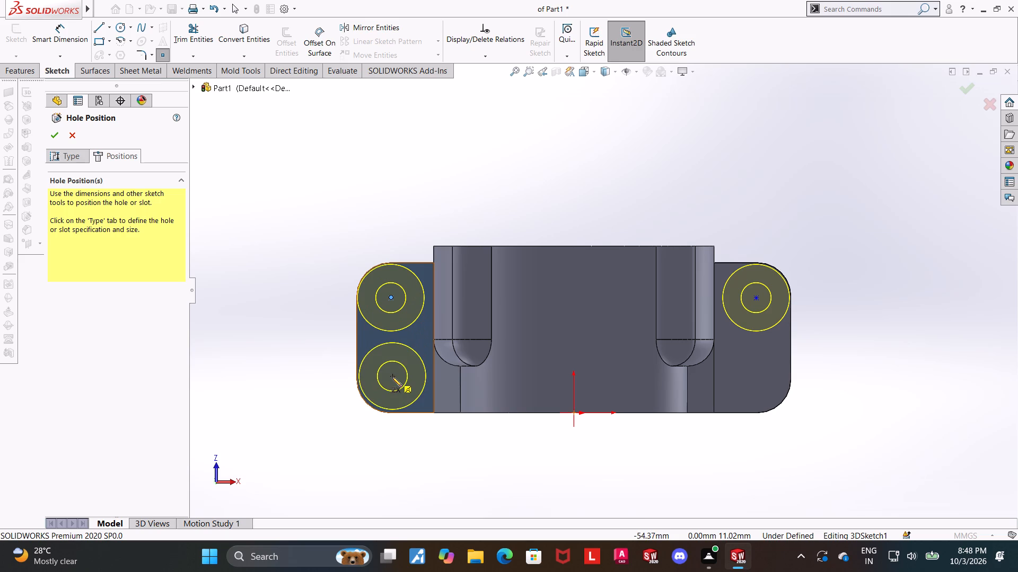
click(392, 378)
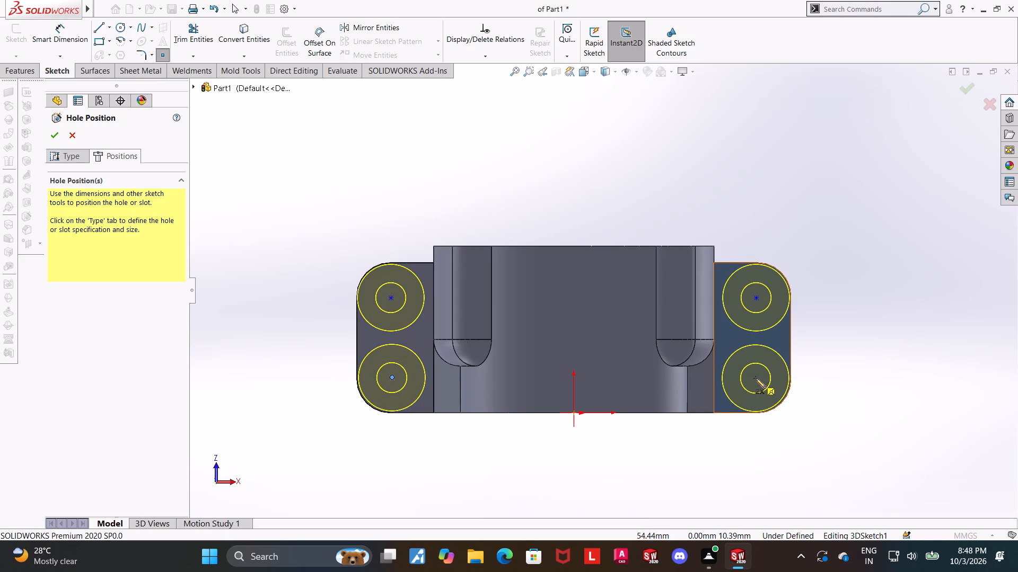
click(756, 378)
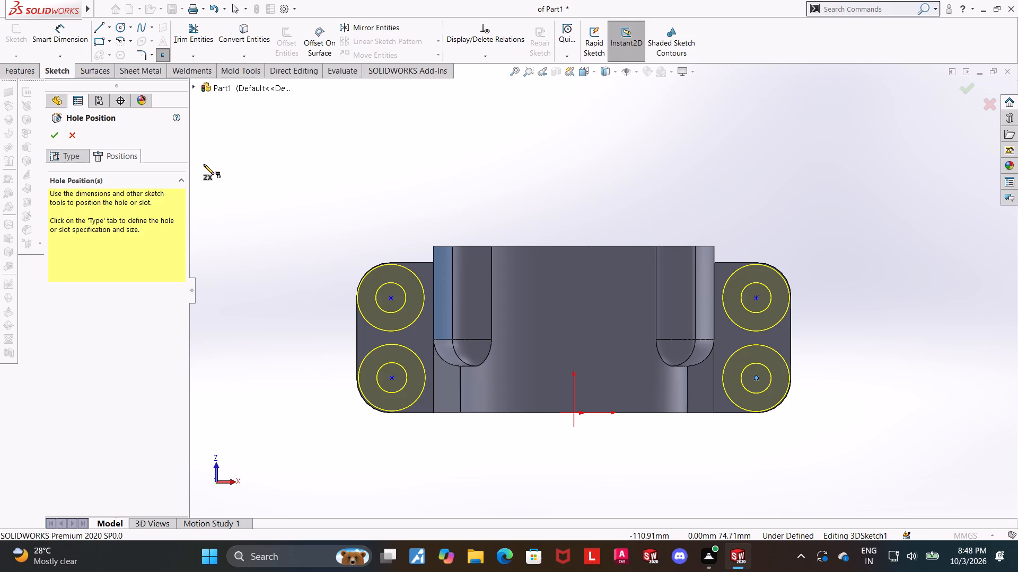
Make both hole centres on the negative-X flange concentric with that flange's rounded corner edges.
key(Escape)
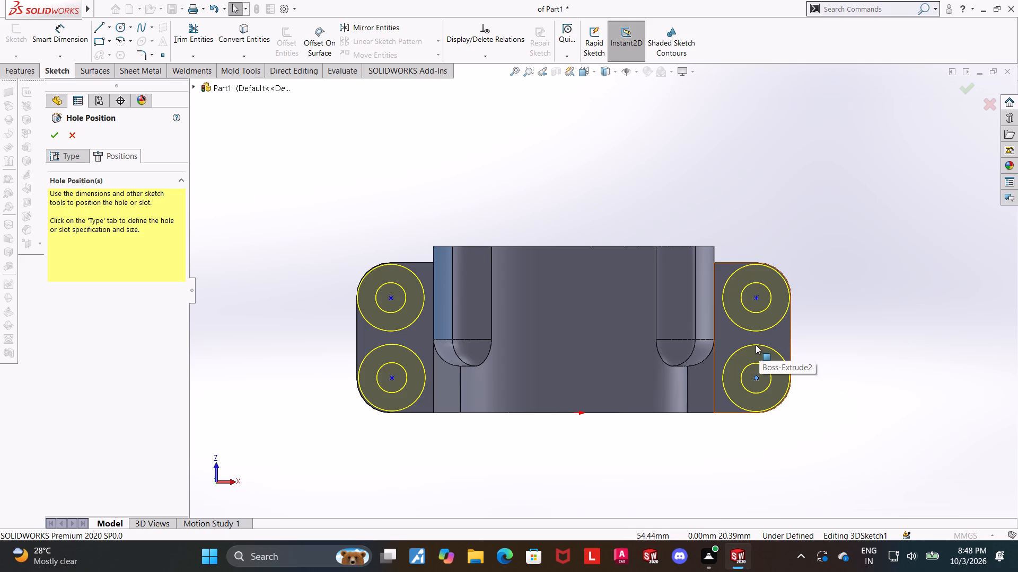
click(363, 398)
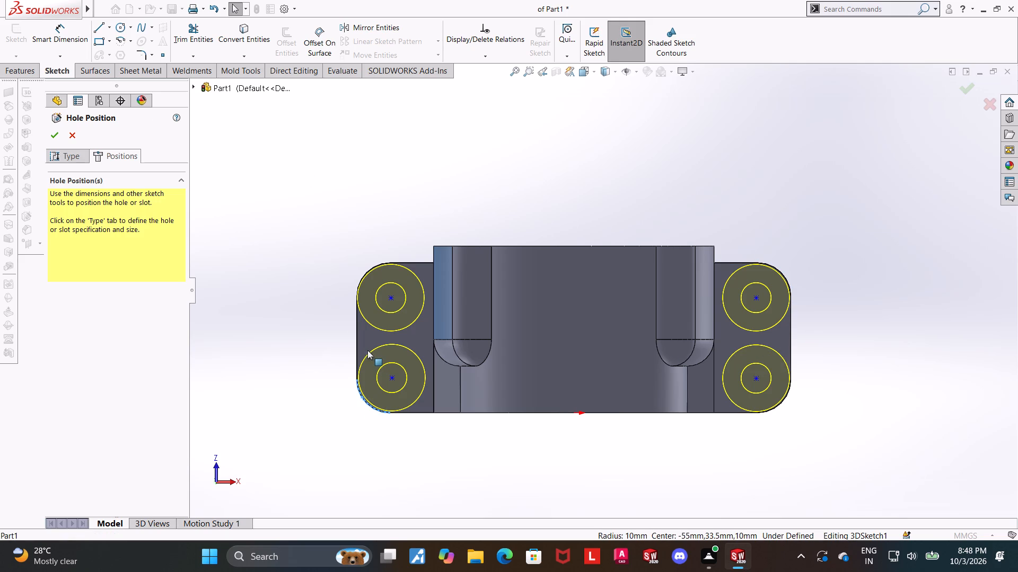
ctrl+click(391, 377)
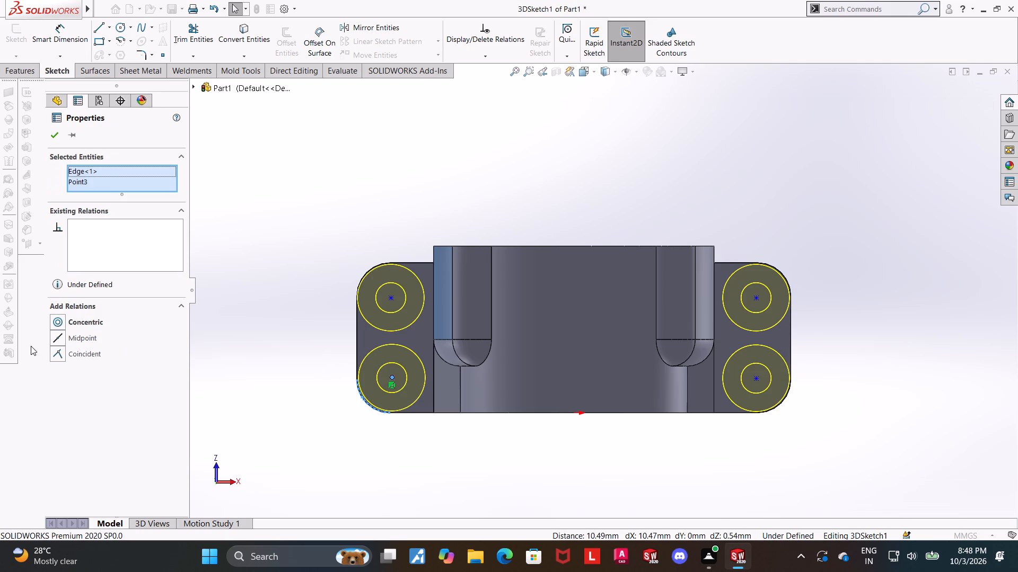
click(56, 325)
click(316, 290)
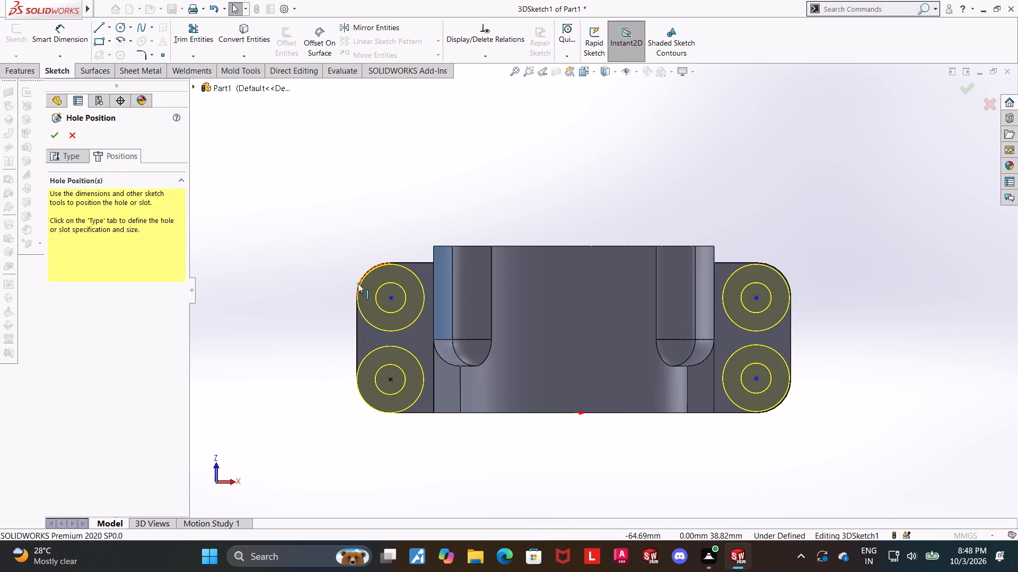
click(358, 283)
ctrl+click(388, 297)
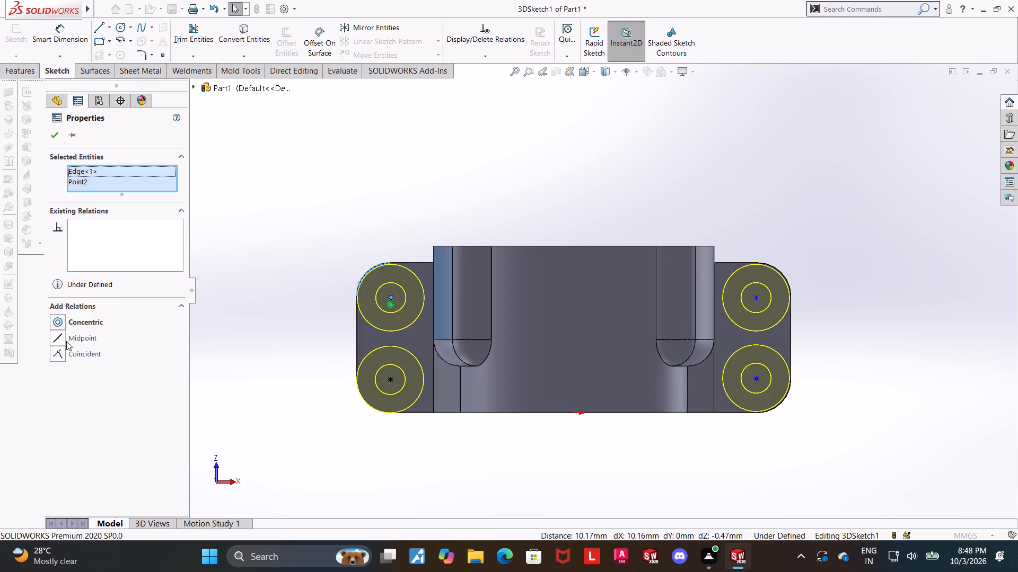
click(59, 318)
click(890, 340)
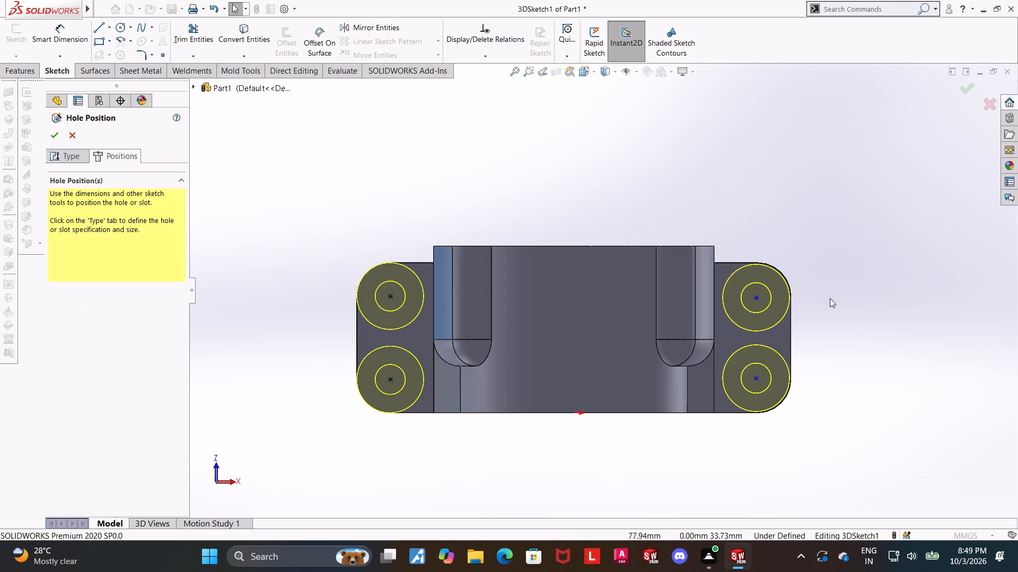
Make both hole centres on the positive-X flange concentric with its rounded corner edges and finish the counterbored hole feature.
click(784, 274)
ctrl+click(757, 297)
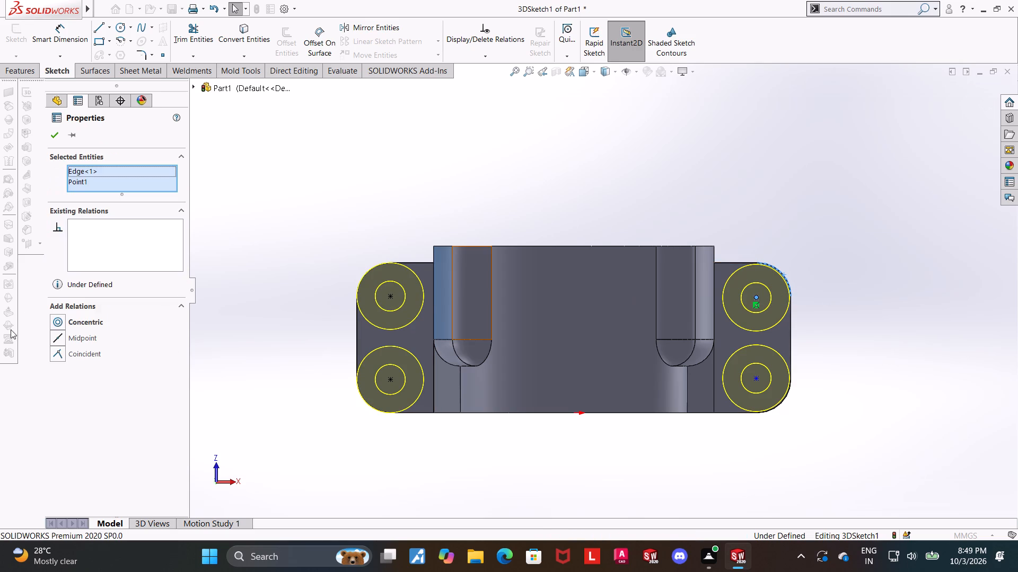
click(57, 323)
click(795, 397)
click(783, 400)
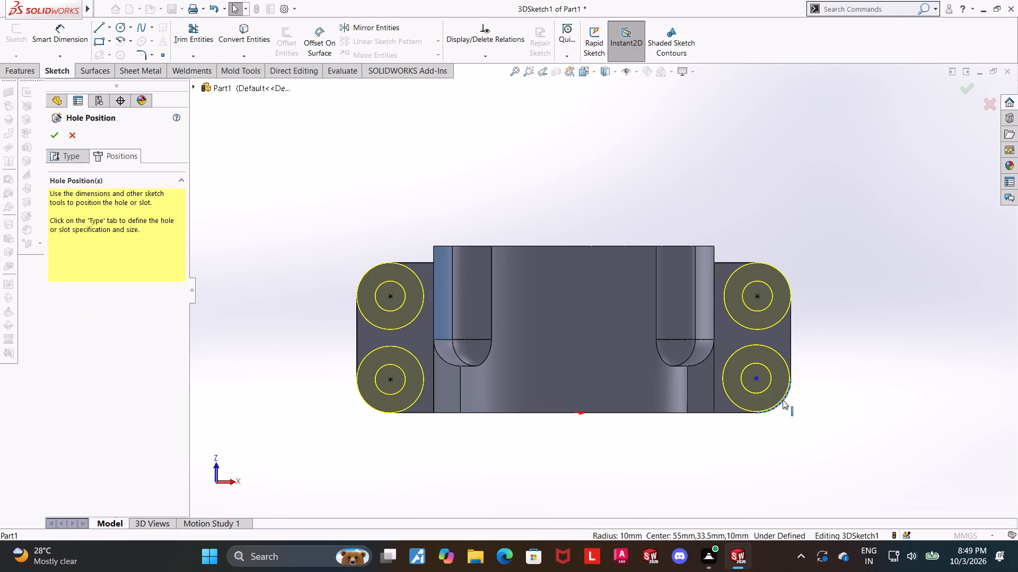
ctrl+click(758, 381)
ctrl+click(757, 379)
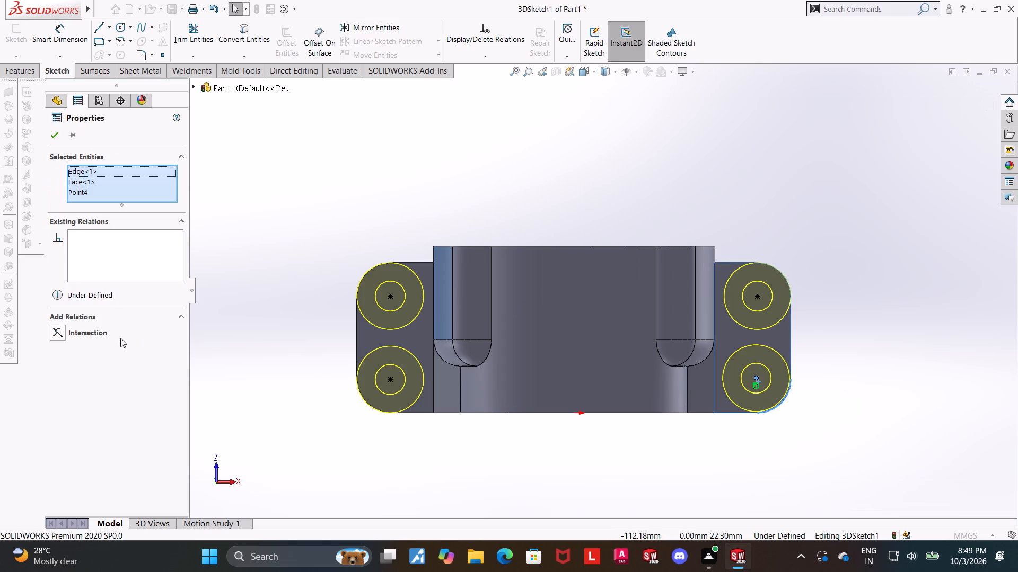
click(373, 419)
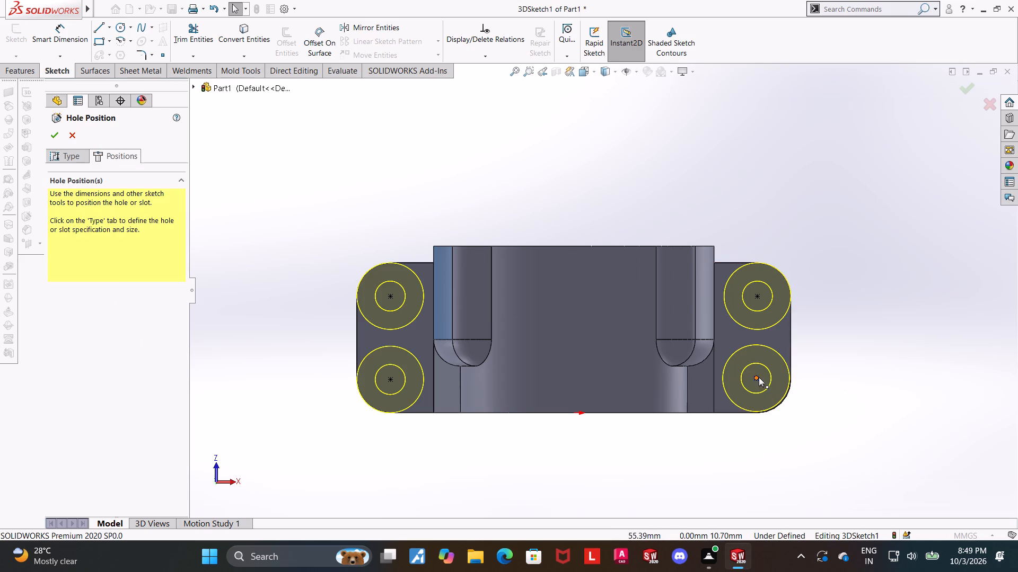
click(758, 377)
ctrl+click(786, 397)
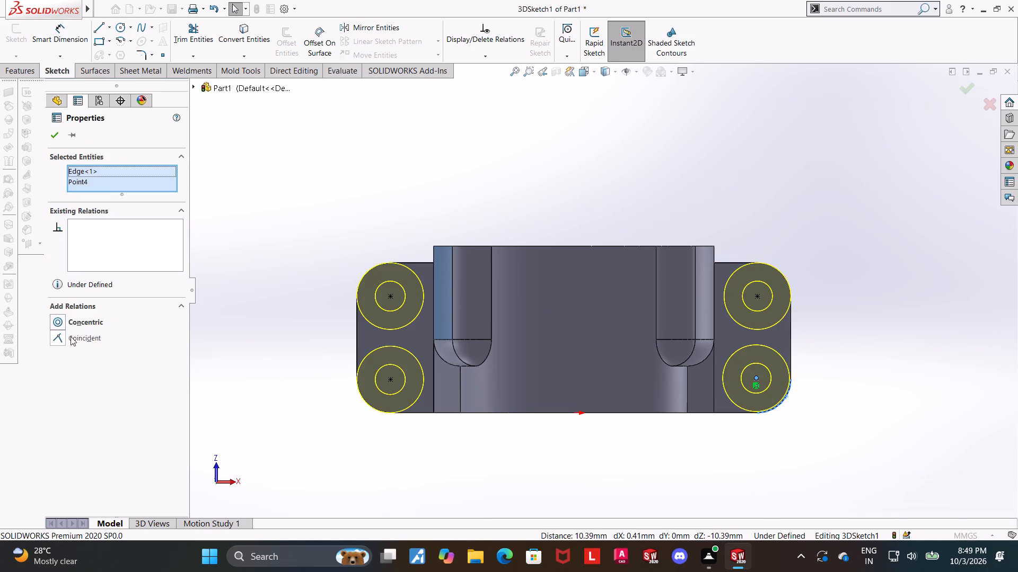
click(59, 323)
click(51, 140)
click(870, 183)
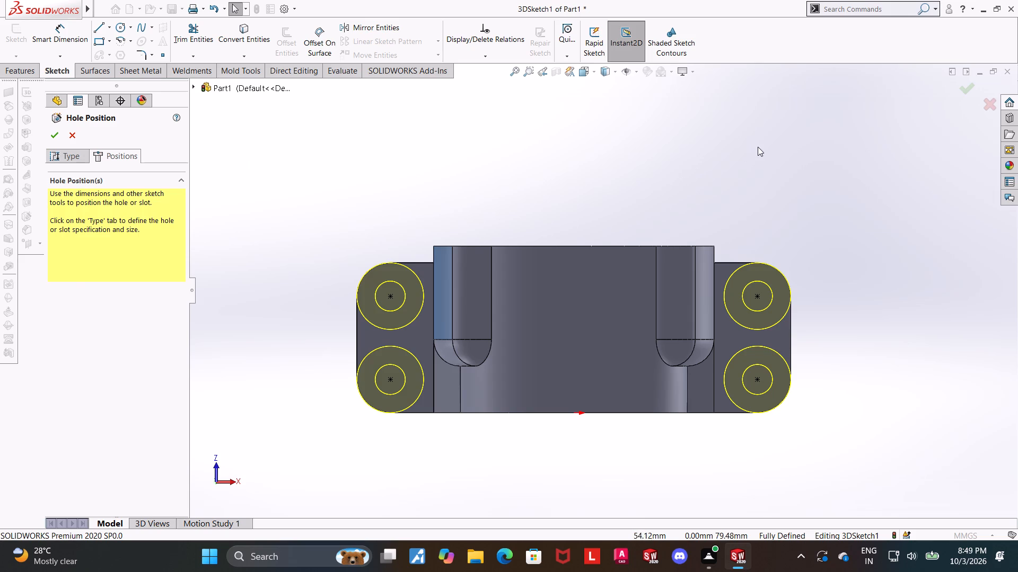
click(964, 87)
click(883, 267)
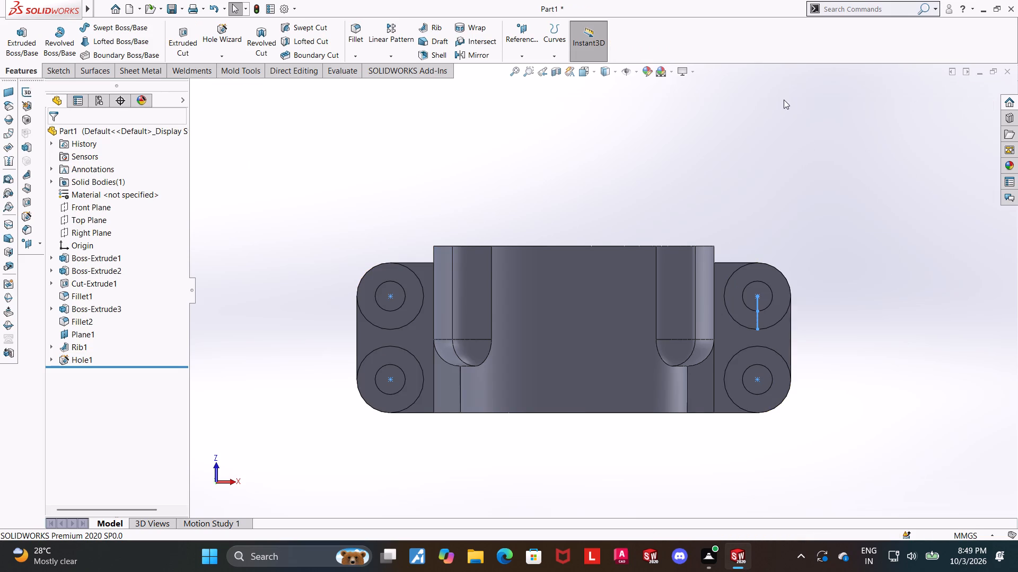
Examine the part from several angles, checking the flange holes, arms and side bosses.
middle_drag(784, 100, 812, 249)
middle_drag(776, 196, 795, 233)
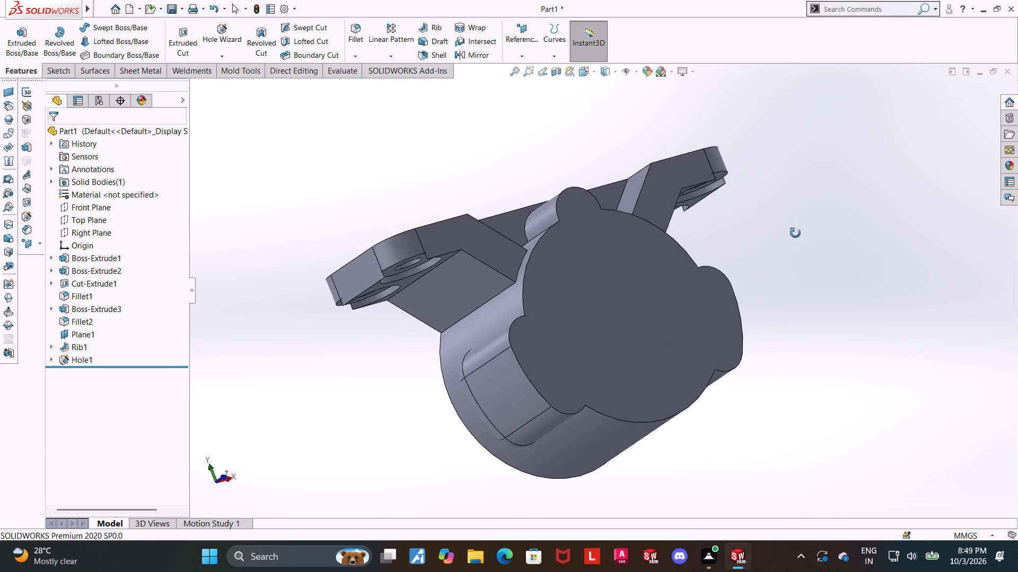
middle_drag(795, 233, 798, 241)
scroll(798, 242, up, 1)
scroll(468, 227, down, 2)
middle_drag(475, 236, 512, 281)
scroll(551, 271, up, 3)
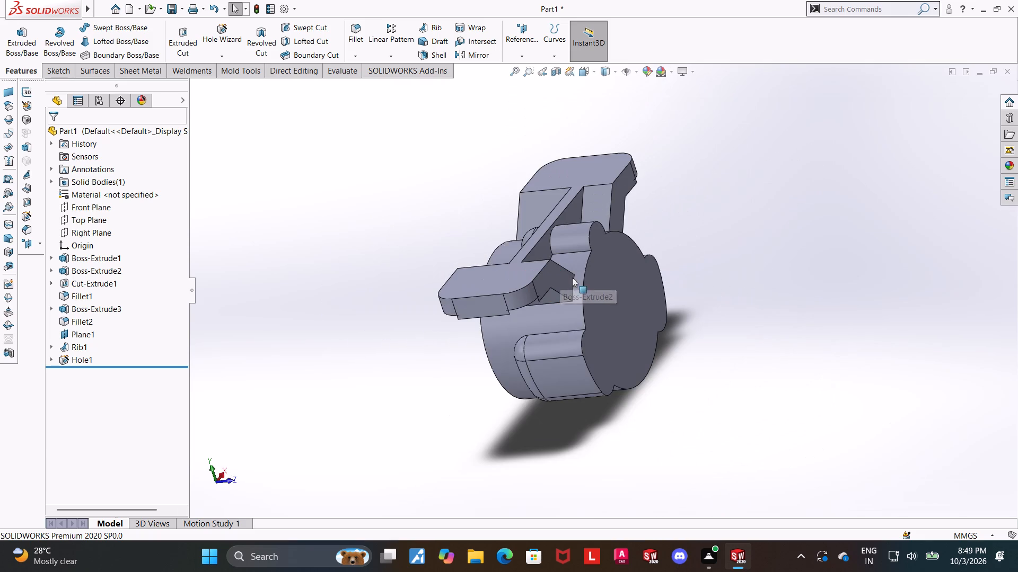
middle_drag(758, 276, 735, 350)
scroll(792, 339, up, 2)
middle_drag(801, 339, 835, 365)
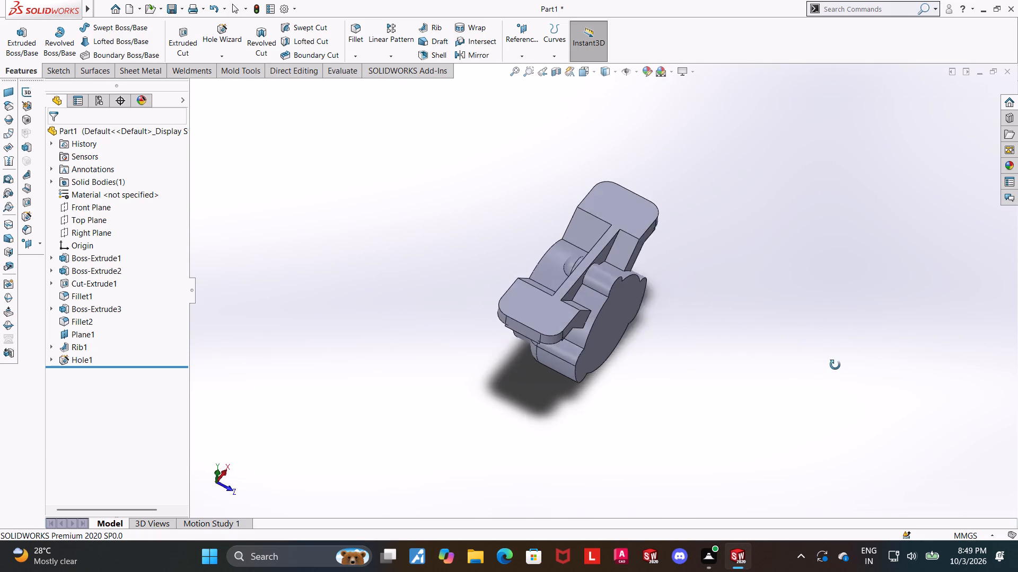
middle_drag(835, 365, 818, 318)
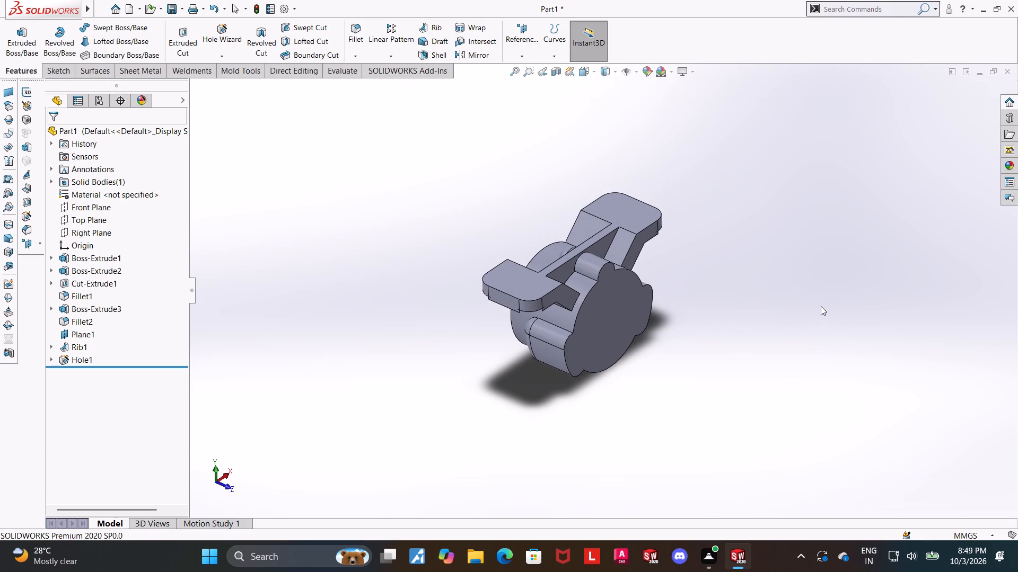
View the flat end face of the cylinder and bosses straight on and open a new sketch on it.
right_click(599, 302)
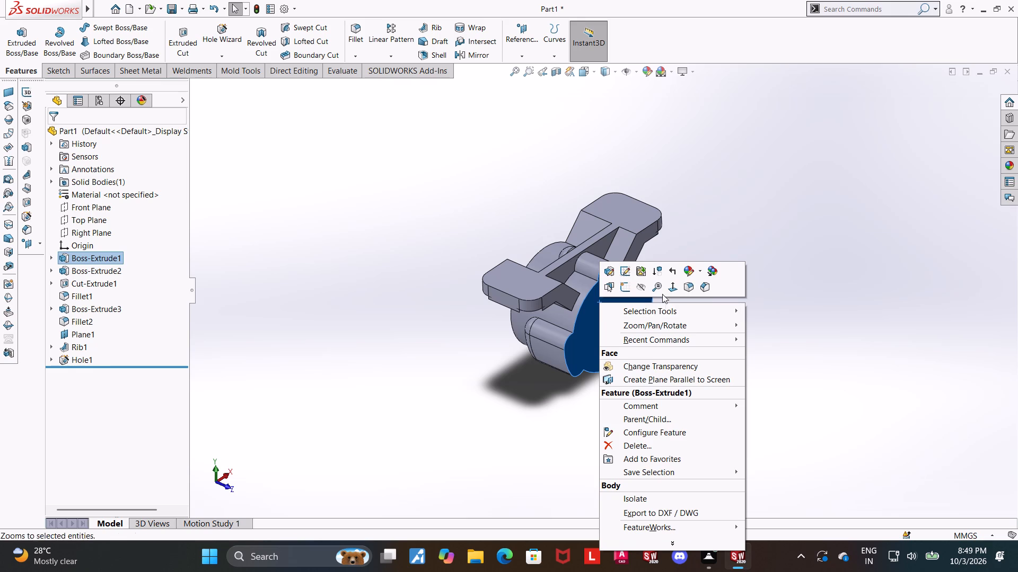
click(901, 334)
middle_drag(692, 336, 704, 332)
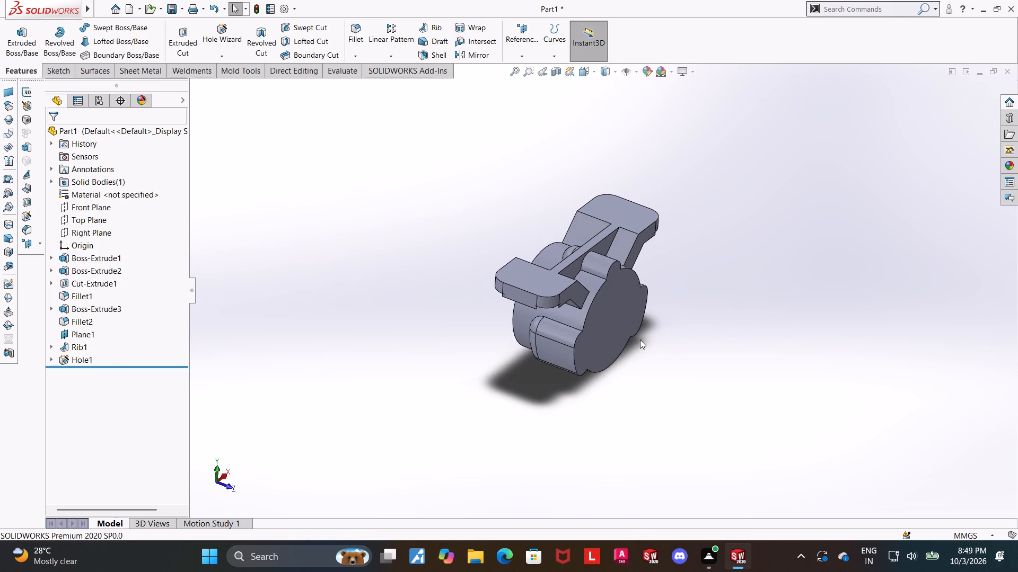
scroll(609, 363, up, 2)
middle_drag(559, 354, 625, 342)
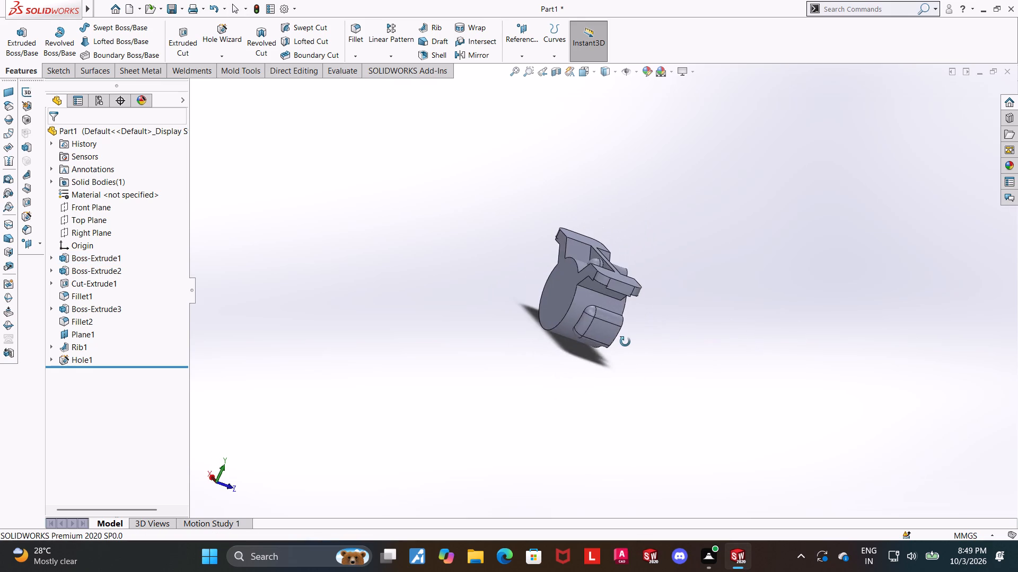
middle_drag(625, 342, 575, 325)
right_click(615, 303)
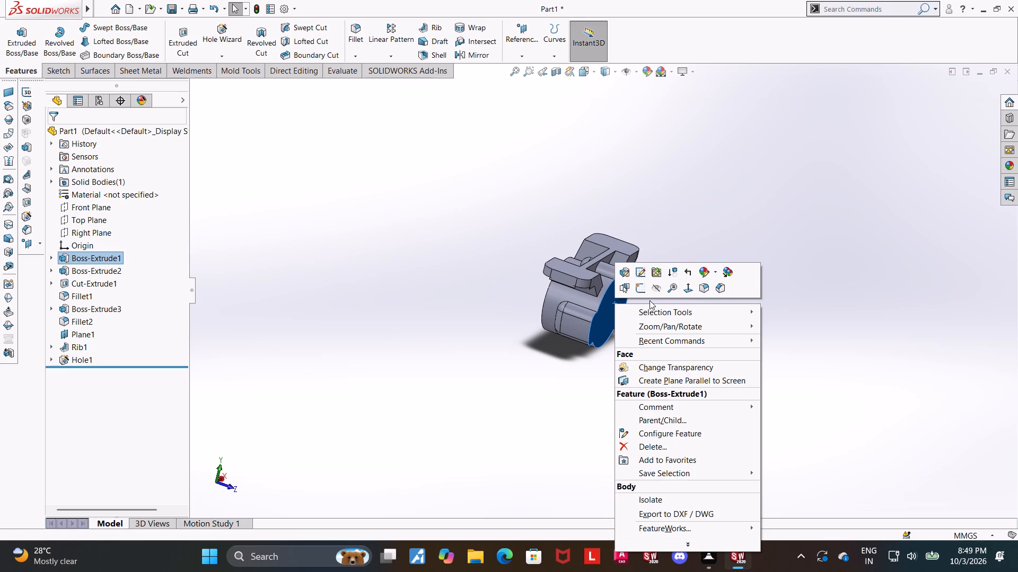
click(687, 284)
click(823, 327)
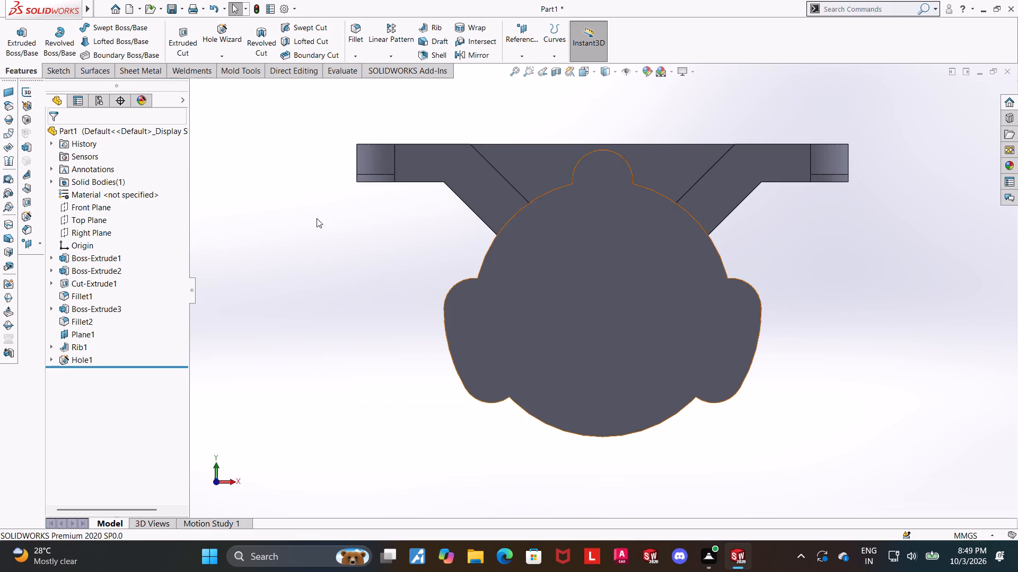
right_click(616, 277)
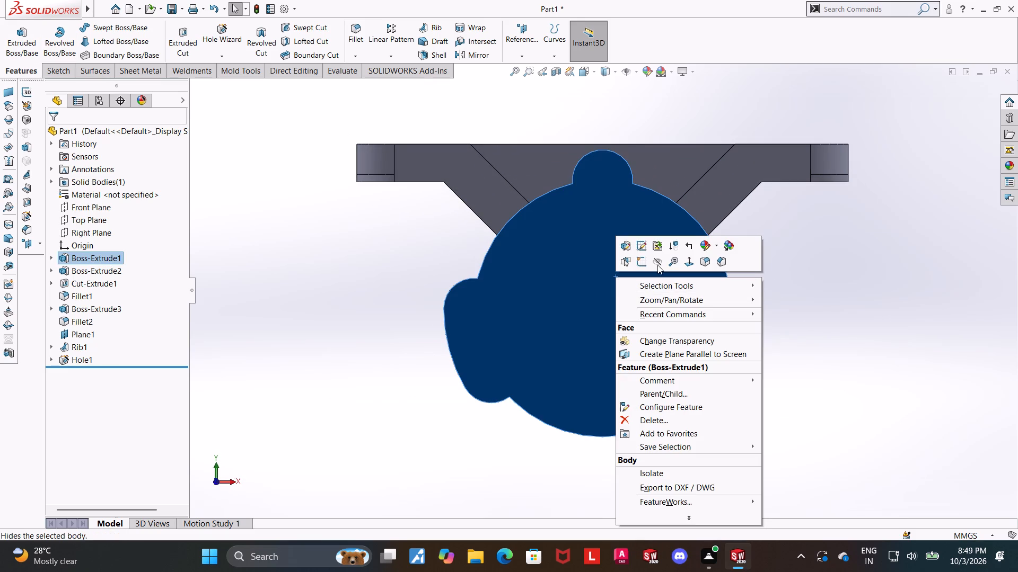
click(642, 262)
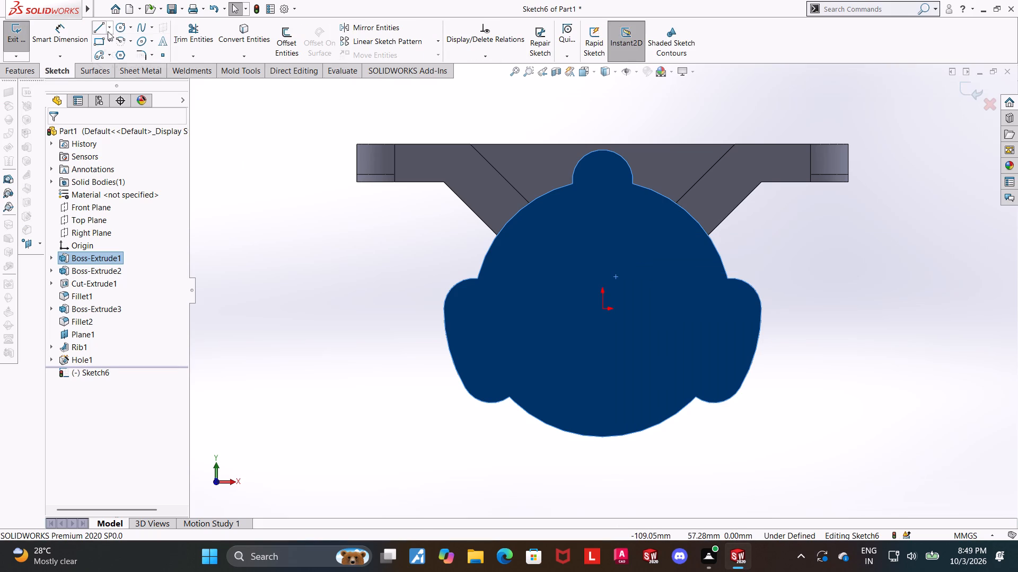
Draw a horizontal centerline about 20 mm long from the origin towards positive X, continued by a vertical one about 12.8 mm upward.
click(108, 31)
click(115, 51)
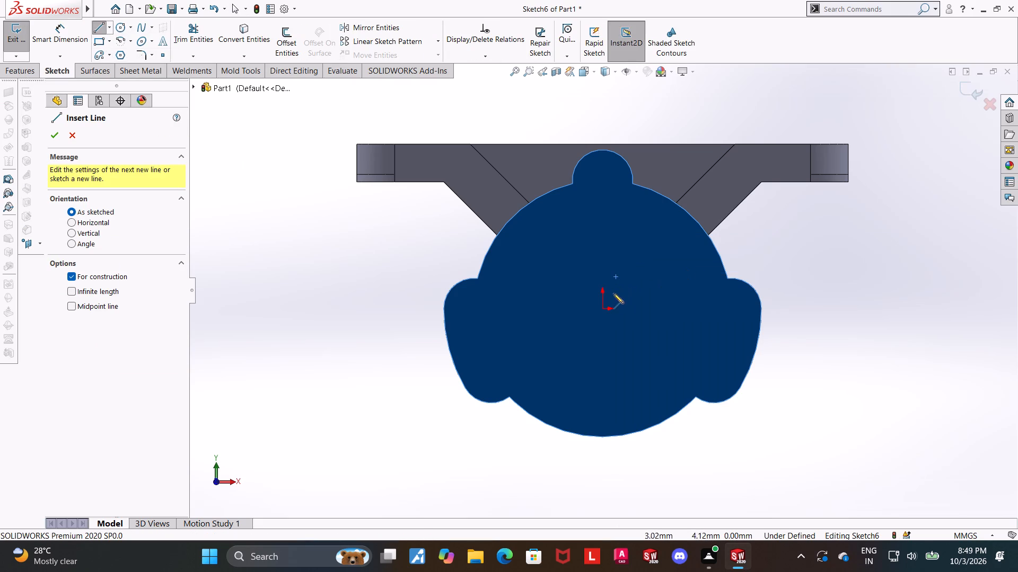
click(604, 307)
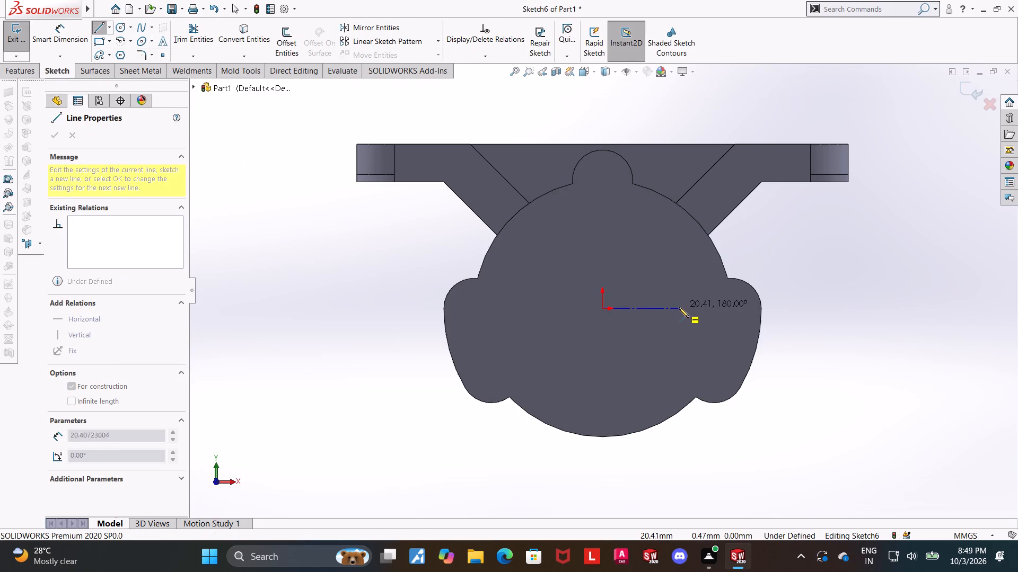
click(676, 310)
click(678, 260)
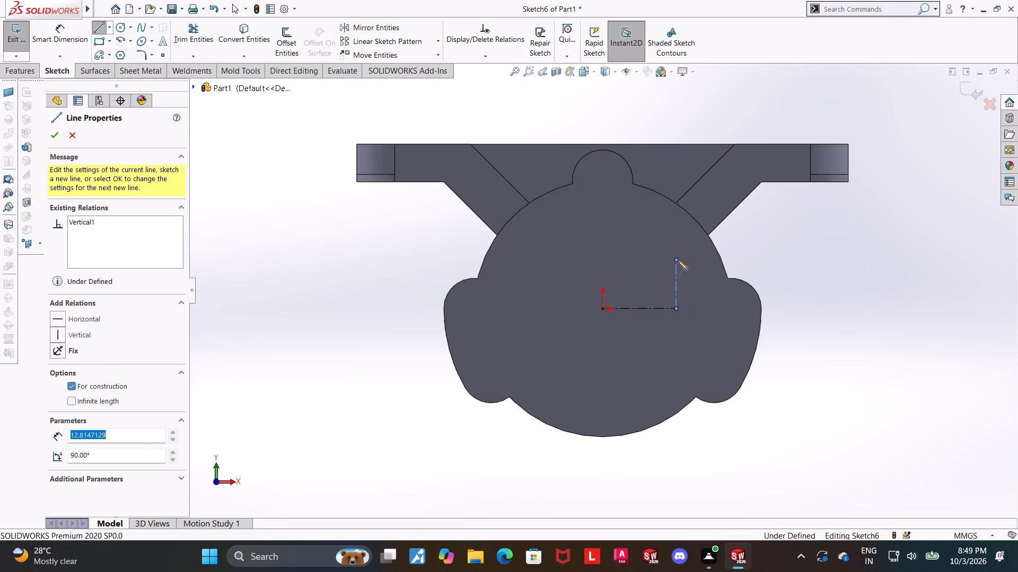
key(Escape)
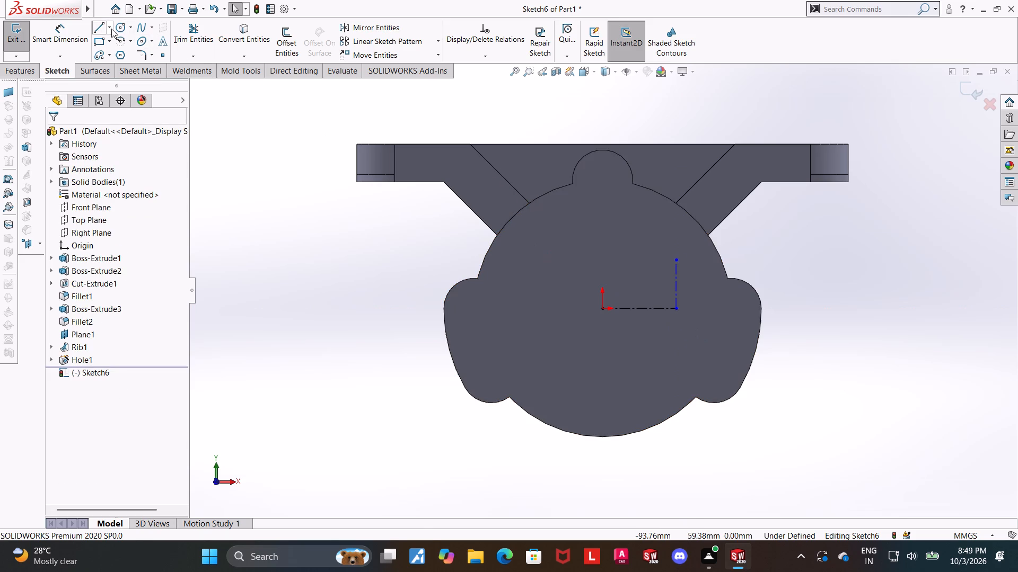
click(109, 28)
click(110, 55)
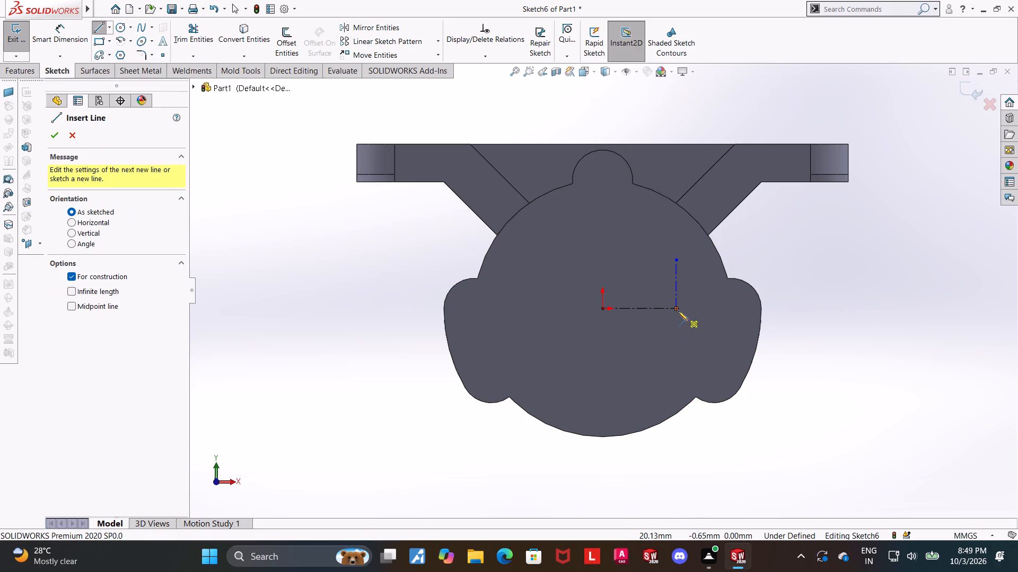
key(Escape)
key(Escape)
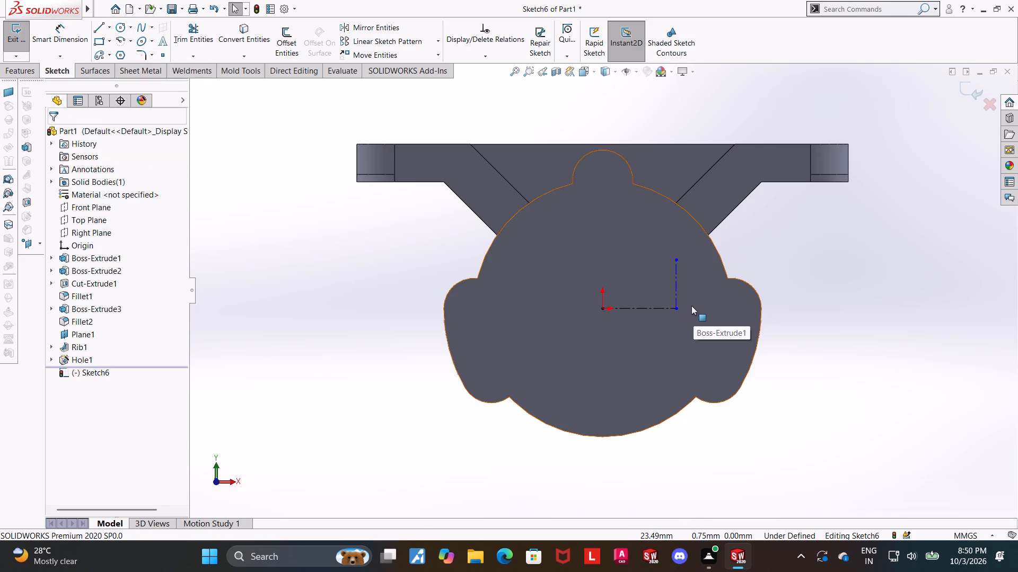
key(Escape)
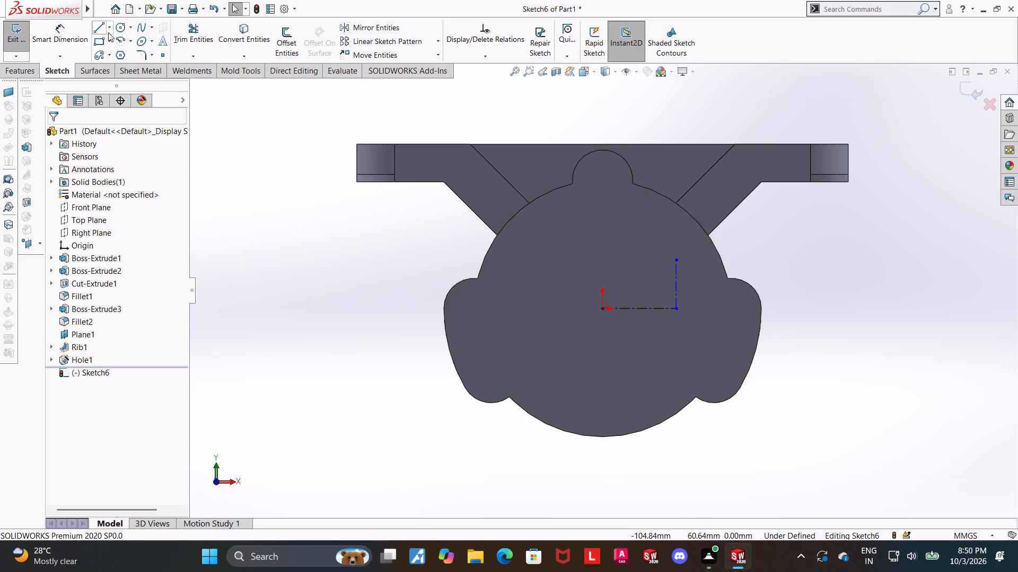
Draw a vertical centerline downward from the outer end of the horizontal centerline.
click(107, 30)
click(112, 51)
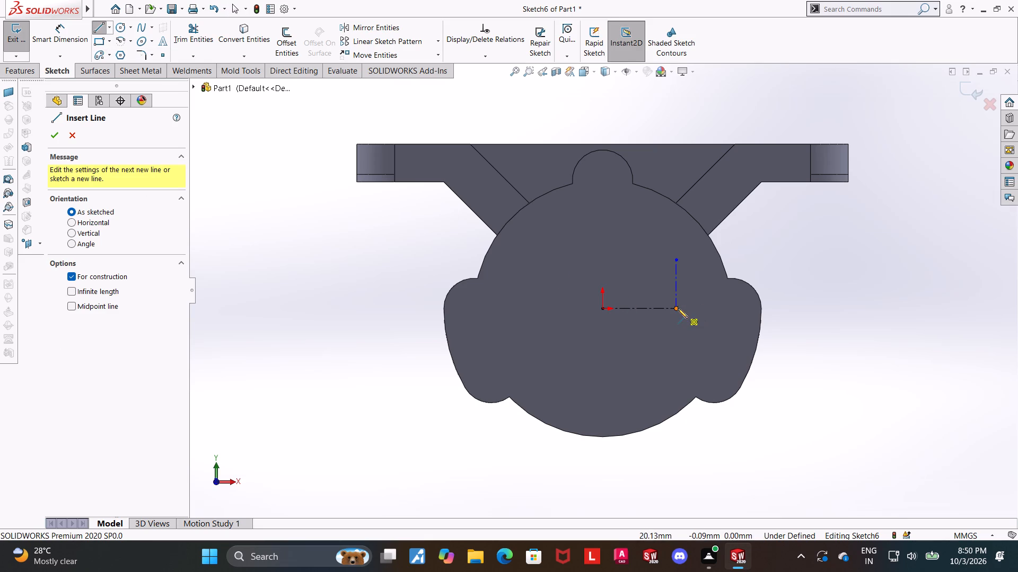
click(678, 308)
click(674, 352)
key(Escape)
key(Escape)
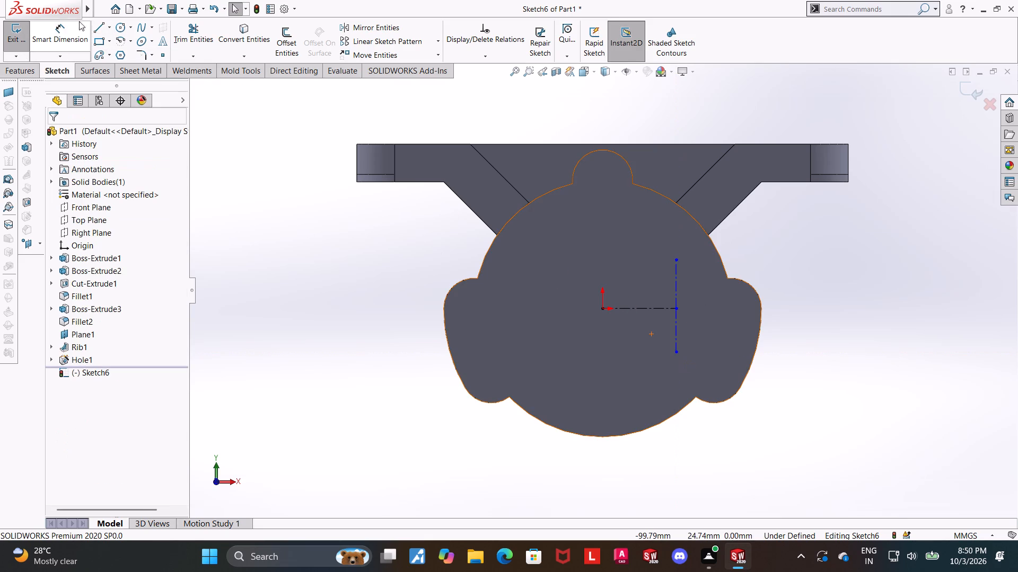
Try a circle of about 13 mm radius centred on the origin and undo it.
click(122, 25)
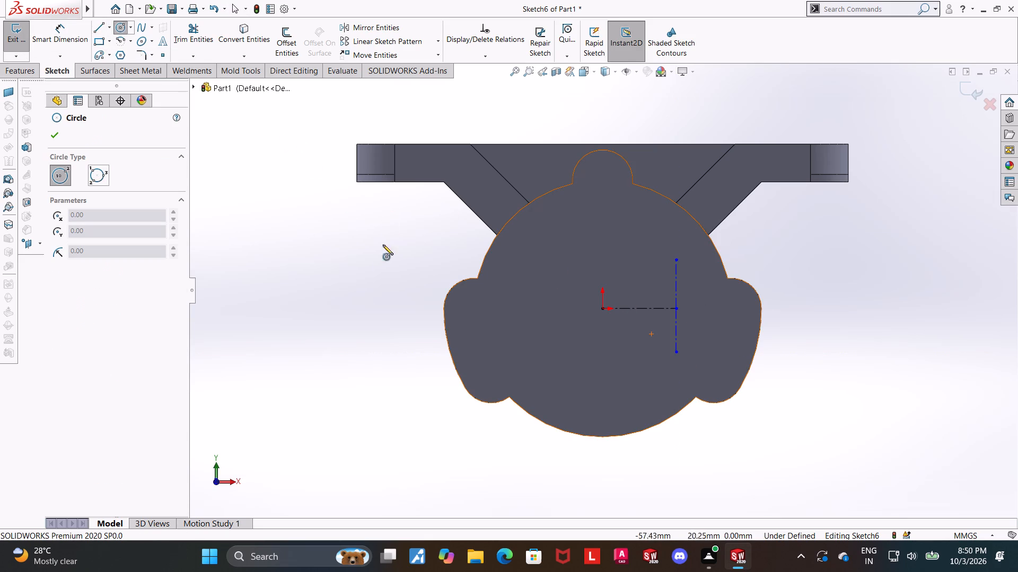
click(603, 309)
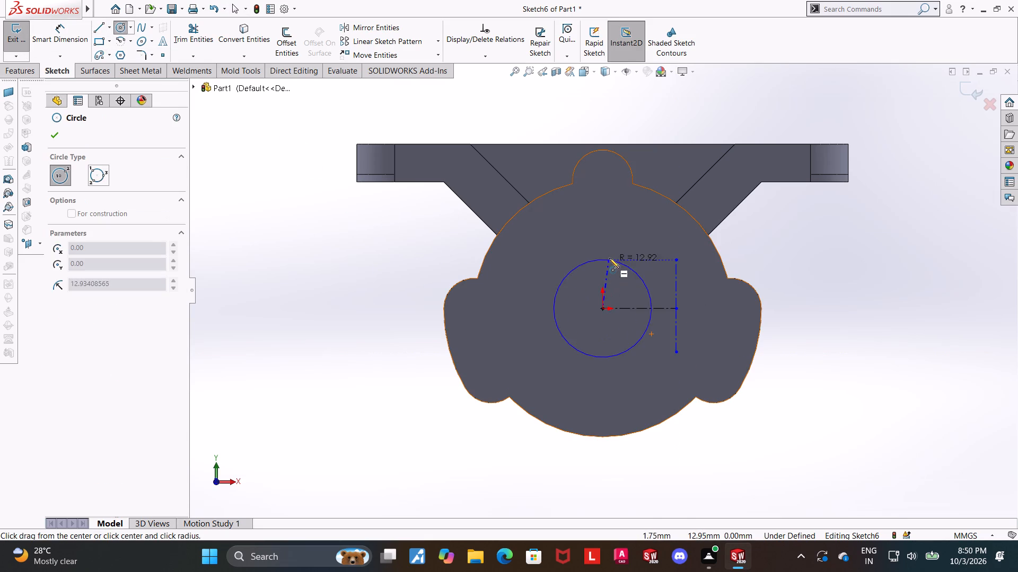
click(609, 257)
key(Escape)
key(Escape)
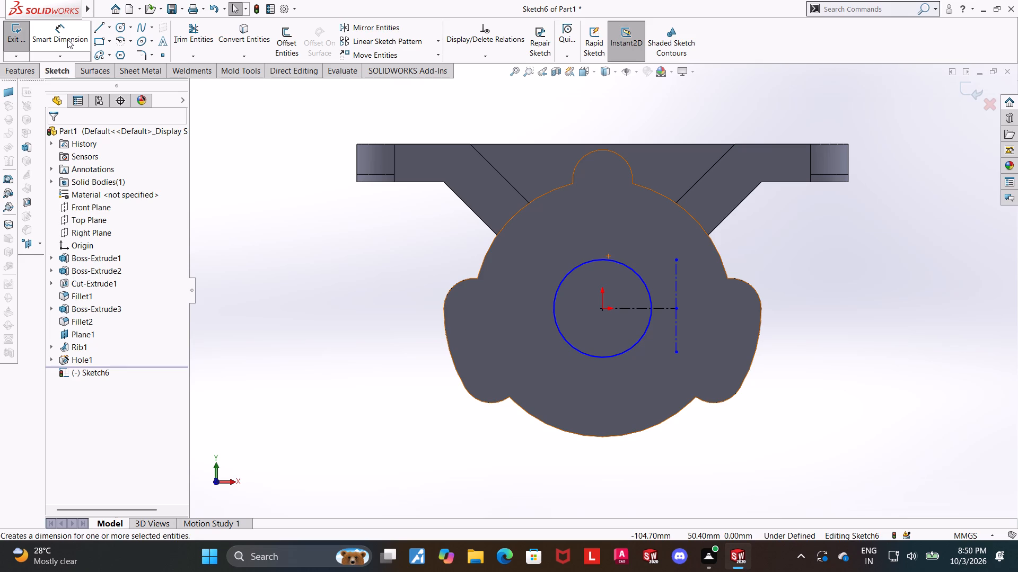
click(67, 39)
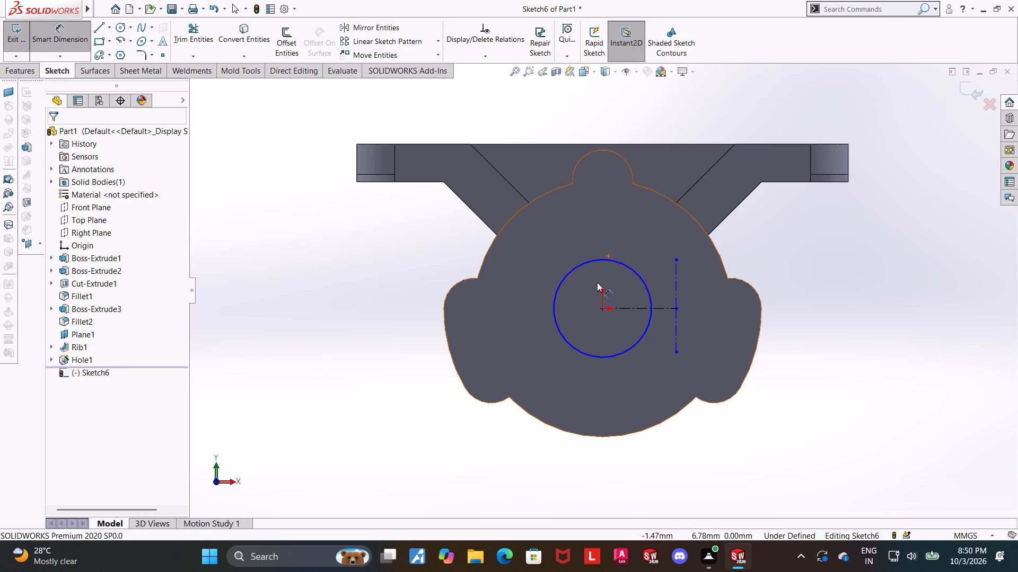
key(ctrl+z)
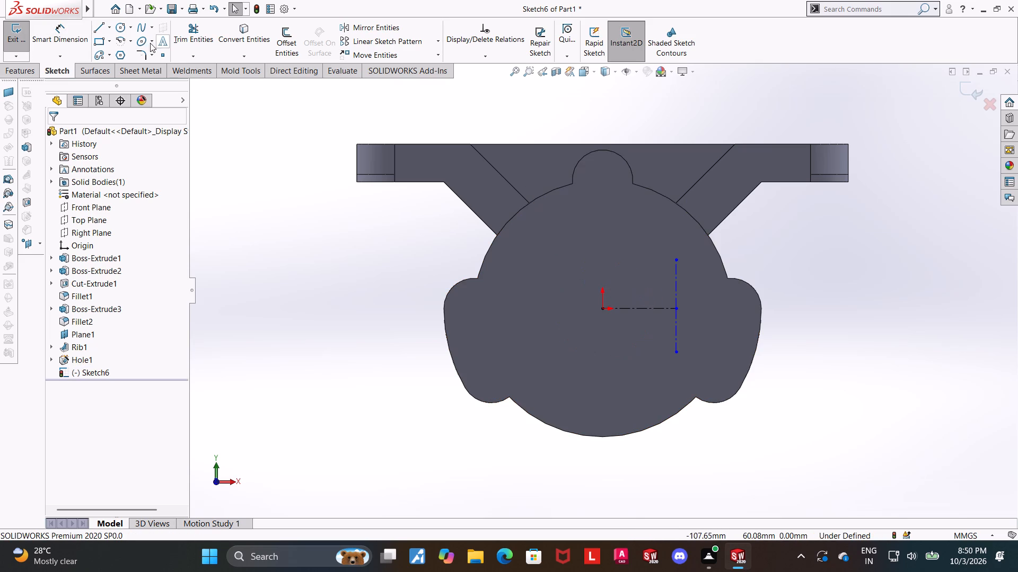
Draw a circle about 22.8 mm in diameter with its centre a short distance directly above the origin.
click(117, 31)
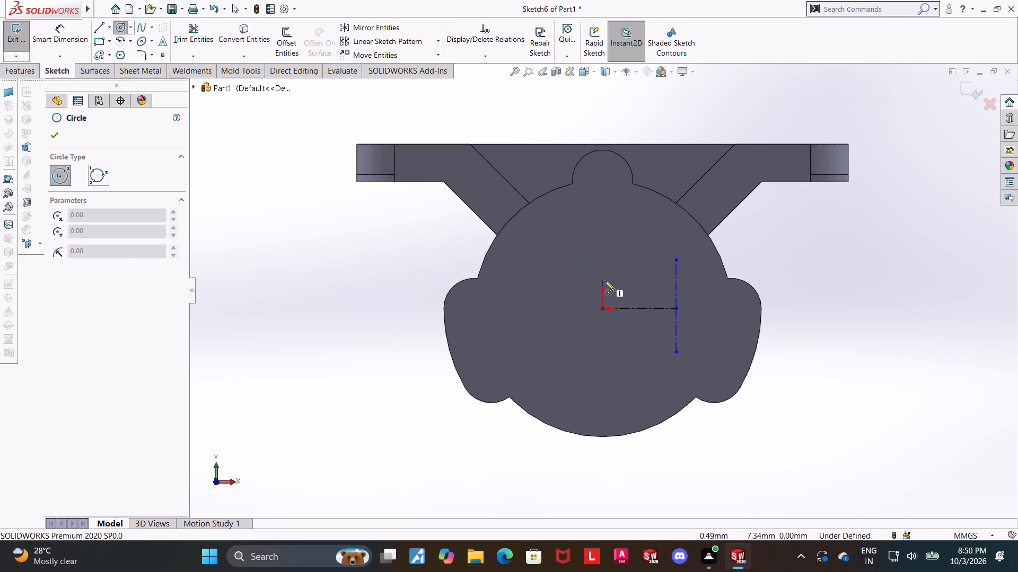
click(604, 285)
click(622, 247)
key(Escape)
key(Escape)
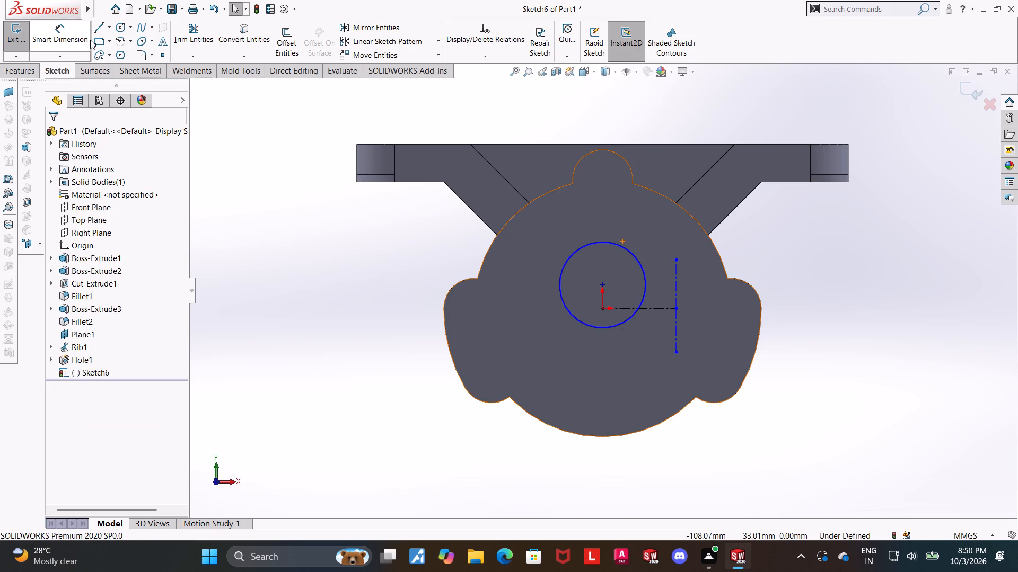
Draw circles centred on the vertical centerlines' outer ends, about 14.6 mm diameter at the upper end and 11.7 mm at the lower.
click(124, 29)
click(677, 258)
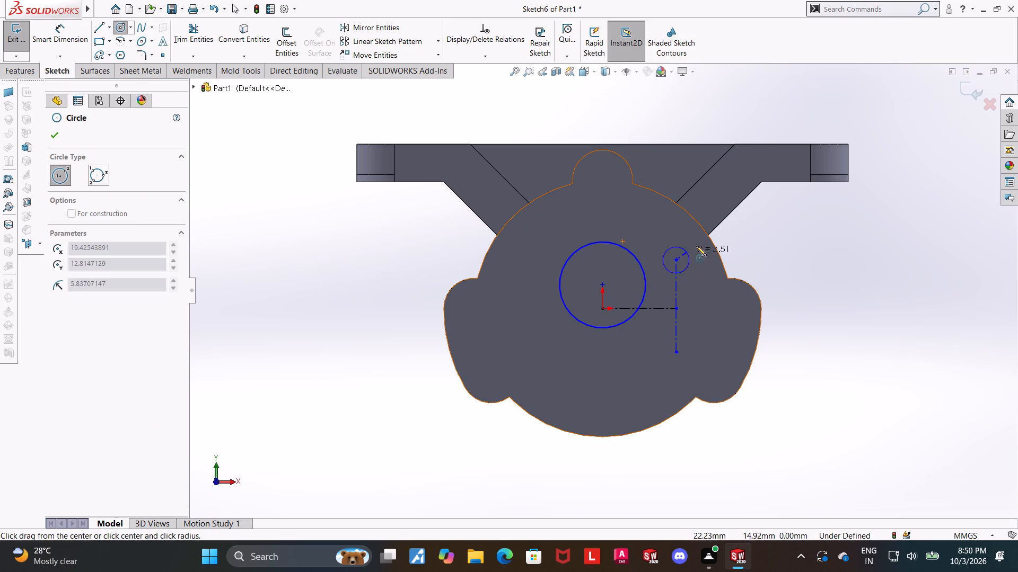
click(698, 244)
key(Escape)
click(124, 25)
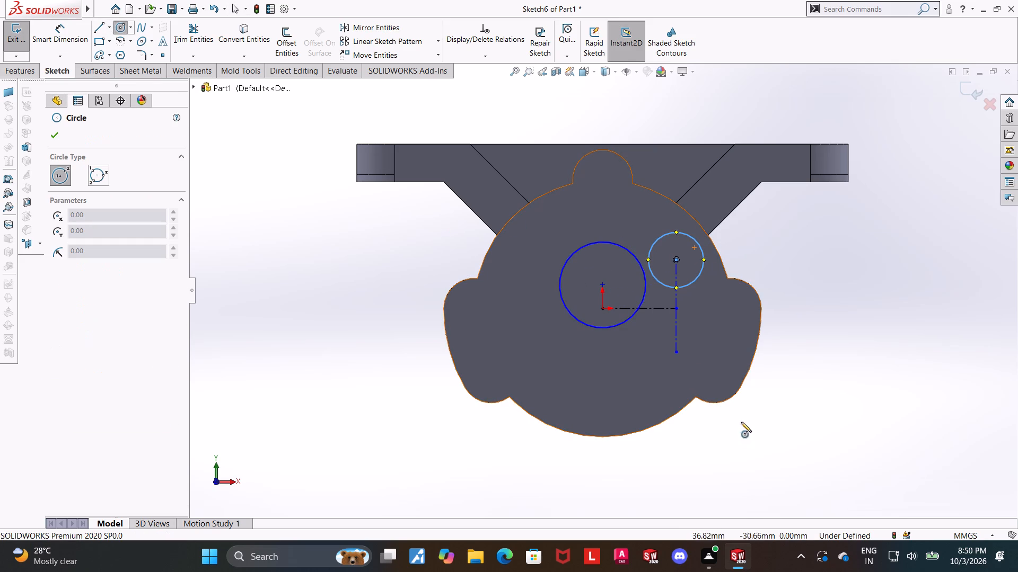
click(677, 352)
click(696, 343)
key(Escape)
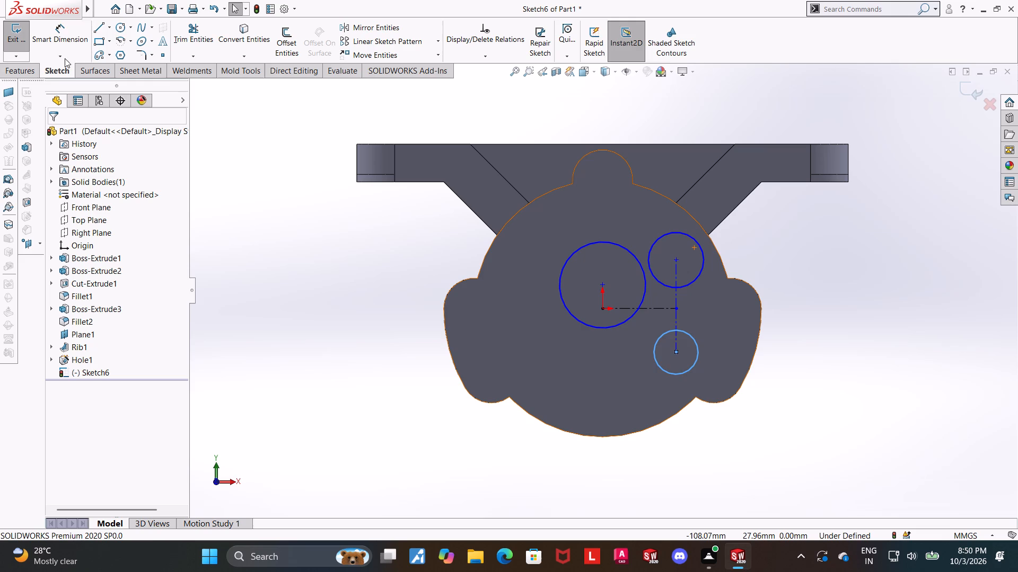
Dimension the vertical distance from the origin to the large circle's centre as 3.5 mm.
click(68, 26)
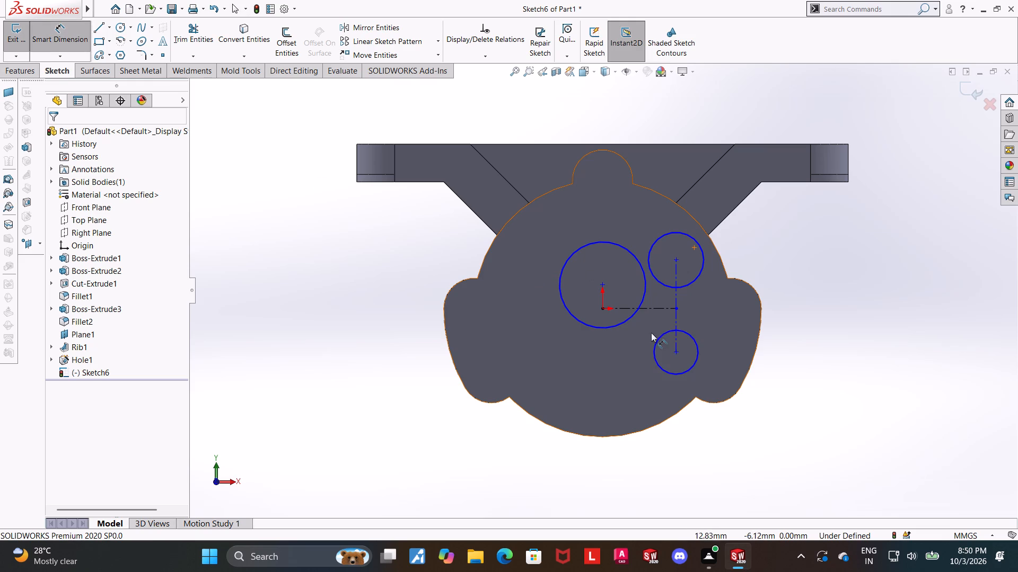
scroll(627, 326, up, 1)
scroll(627, 326, down, 5)
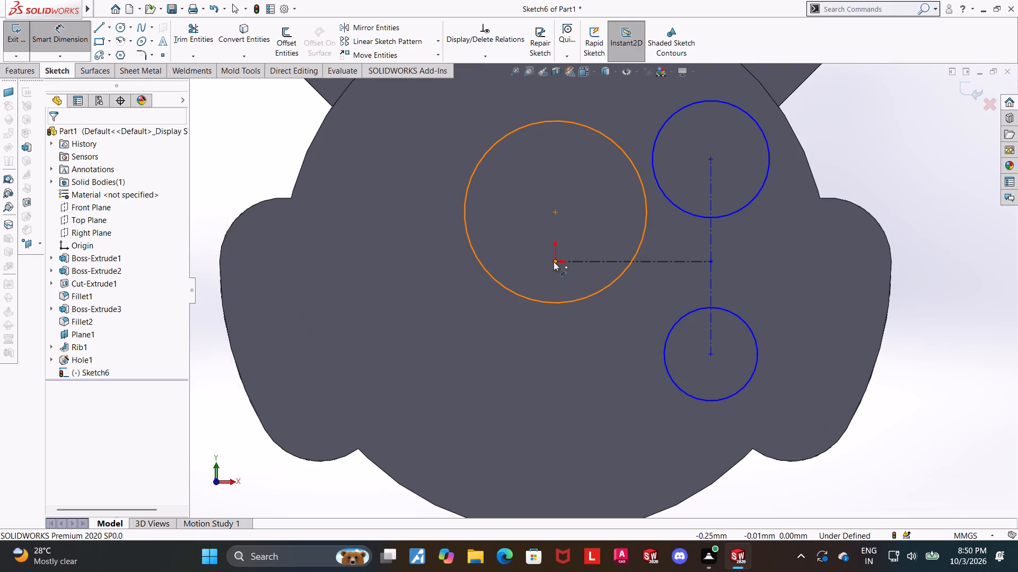
click(554, 262)
click(557, 213)
click(532, 251)
text(3.5)
key(Return)
key(Escape)
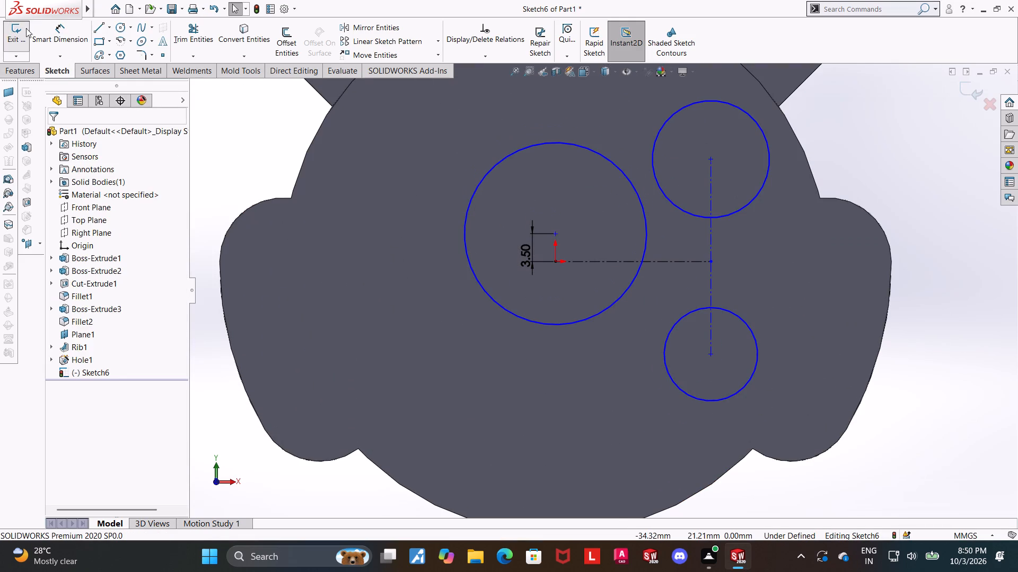
Dimension the diameter of the large circle above the origin as 30 mm.
click(56, 35)
click(545, 142)
click(514, 115)
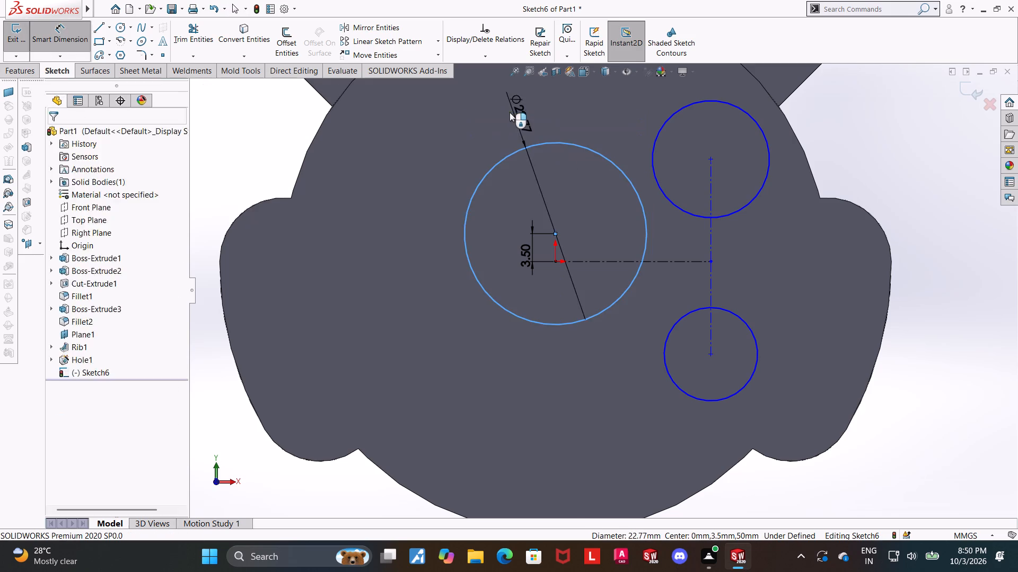
key(3)
key(0)
key(Return)
key(Escape)
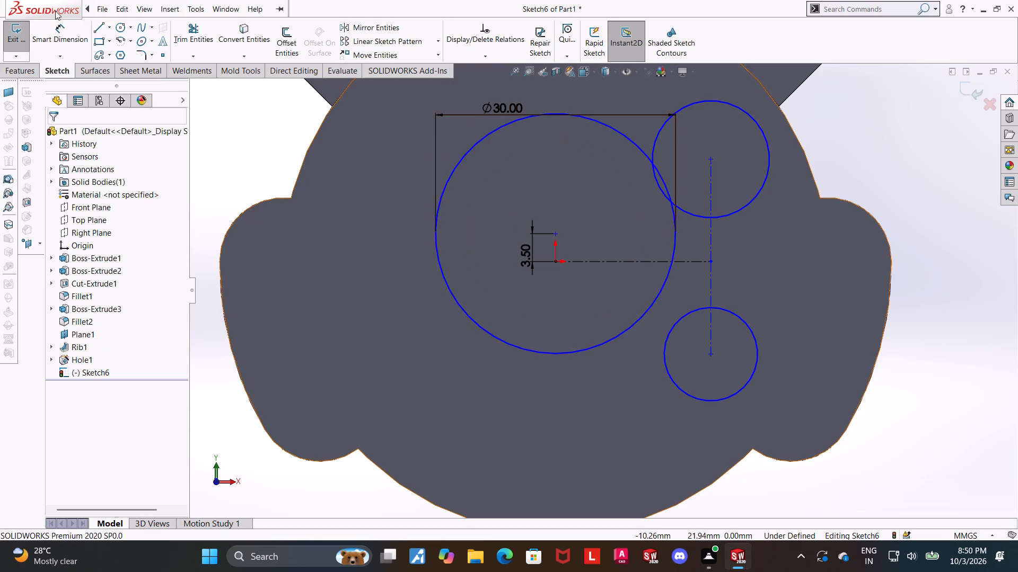
Dimension the diameter of the circle at the upper end of the vertical centerline as 12 mm.
click(71, 34)
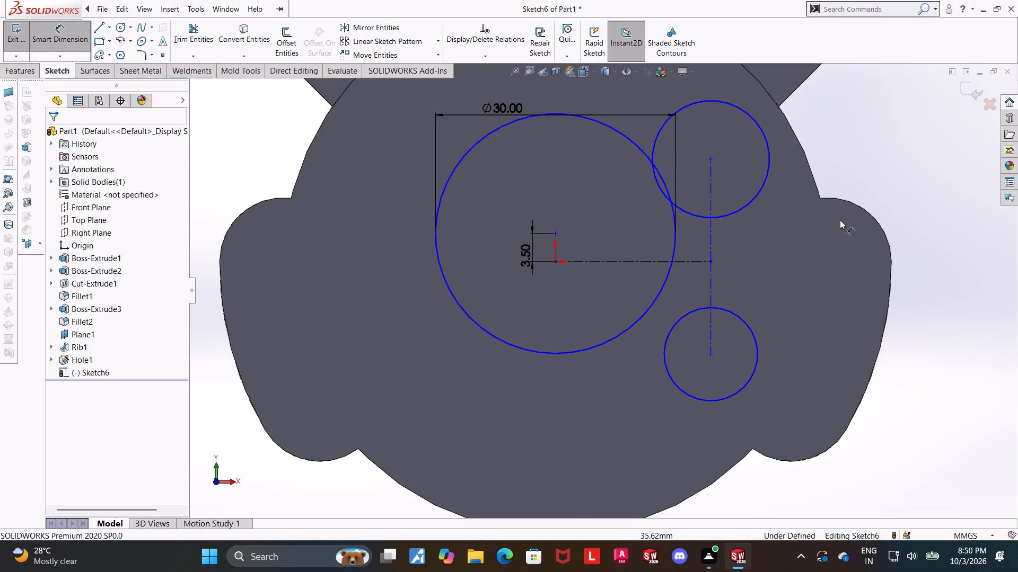
click(770, 151)
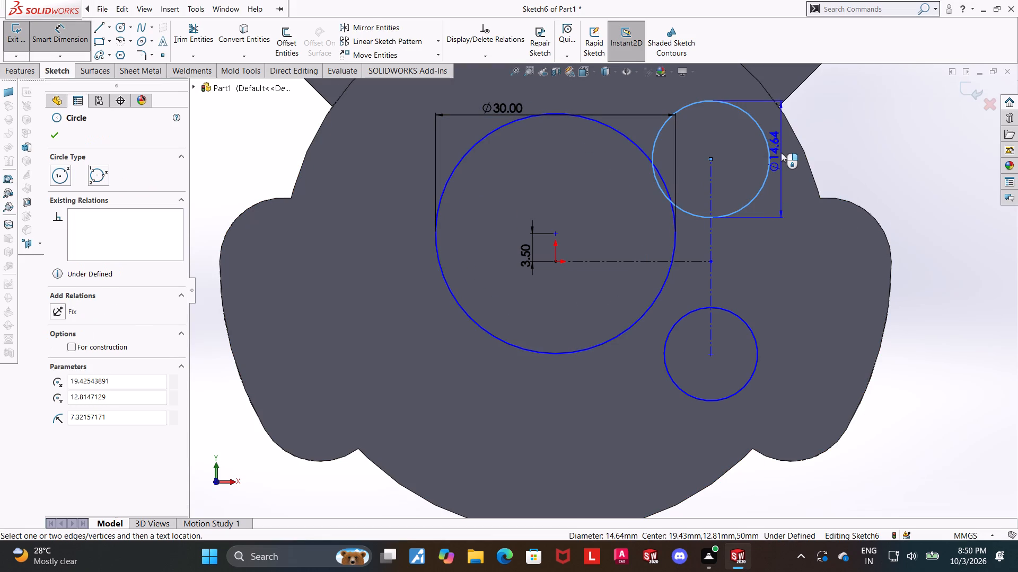
click(781, 153)
text(12)
key(Return)
key(Escape)
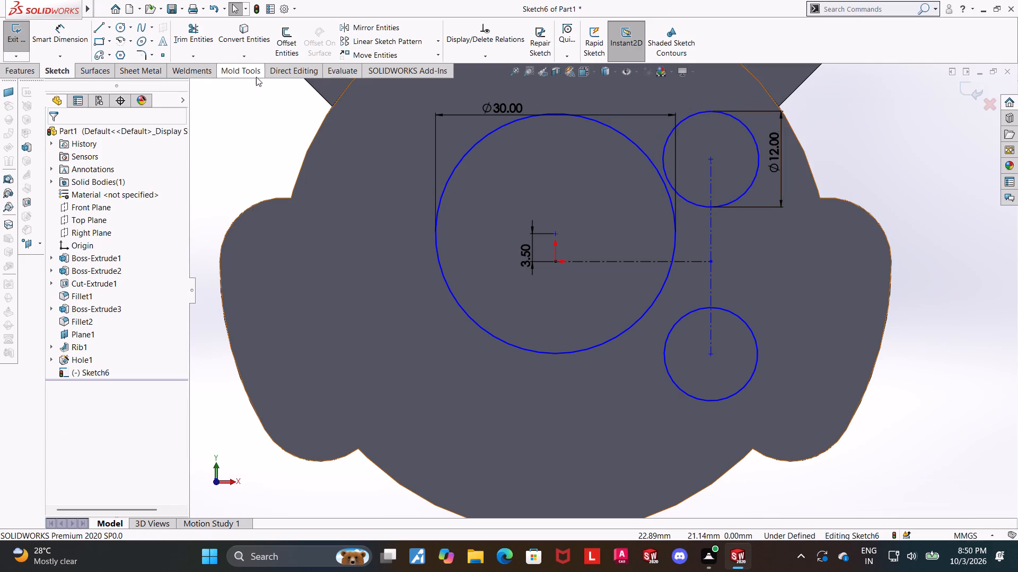
Dimension the diameter of the circle at the lower end of the vertical centerline as 24 mm.
click(58, 35)
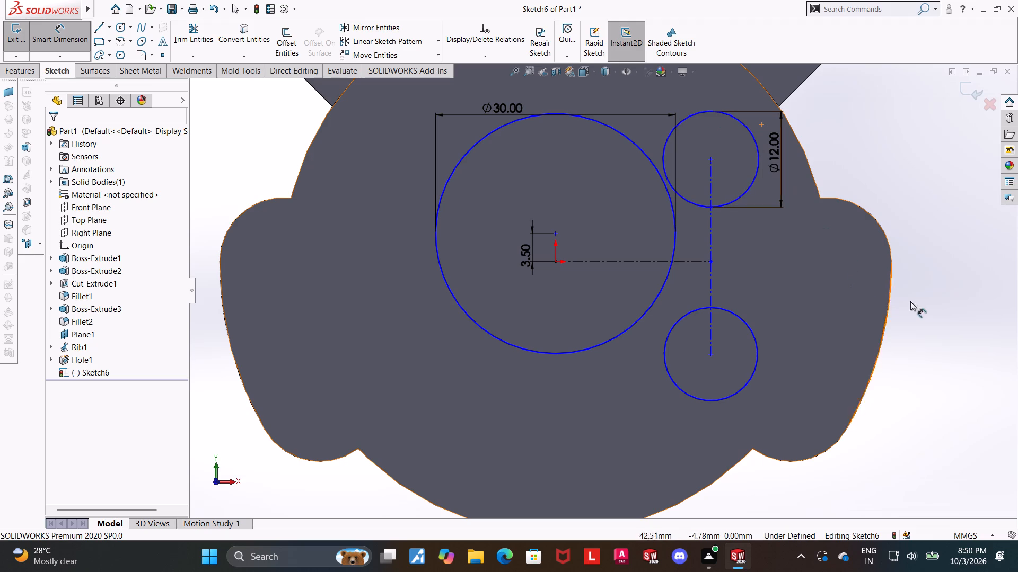
click(757, 351)
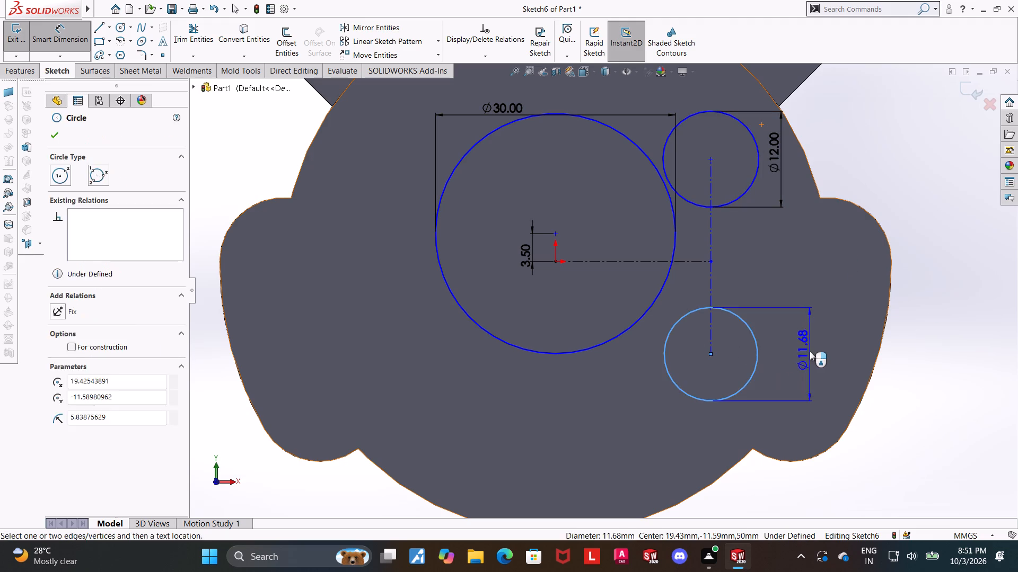
click(810, 351)
text(24)
key(Return)
key(Escape)
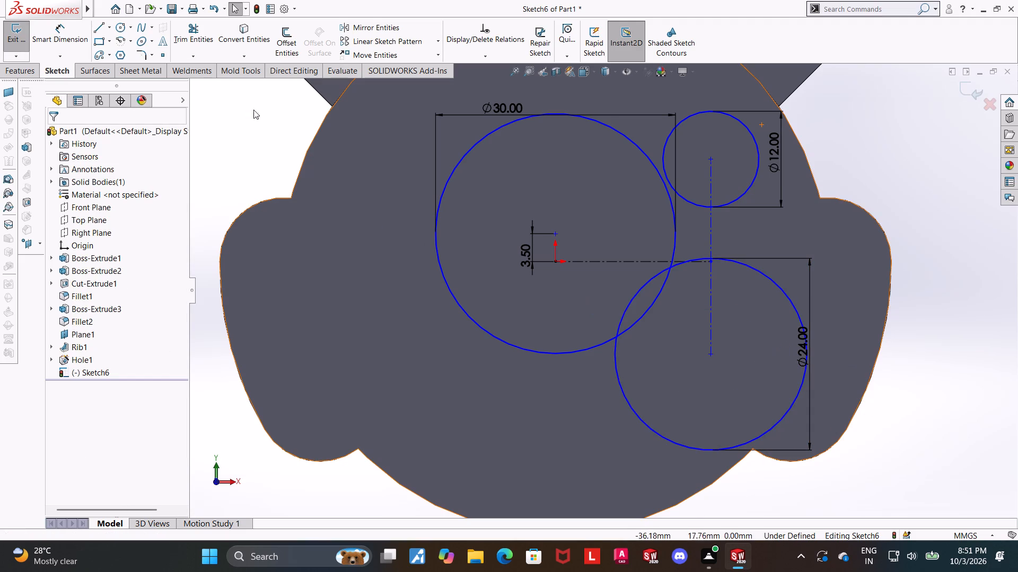
Dimension the 24 mm circle's centre 7.5 mm below the outer end of the horizontal centerline.
click(77, 31)
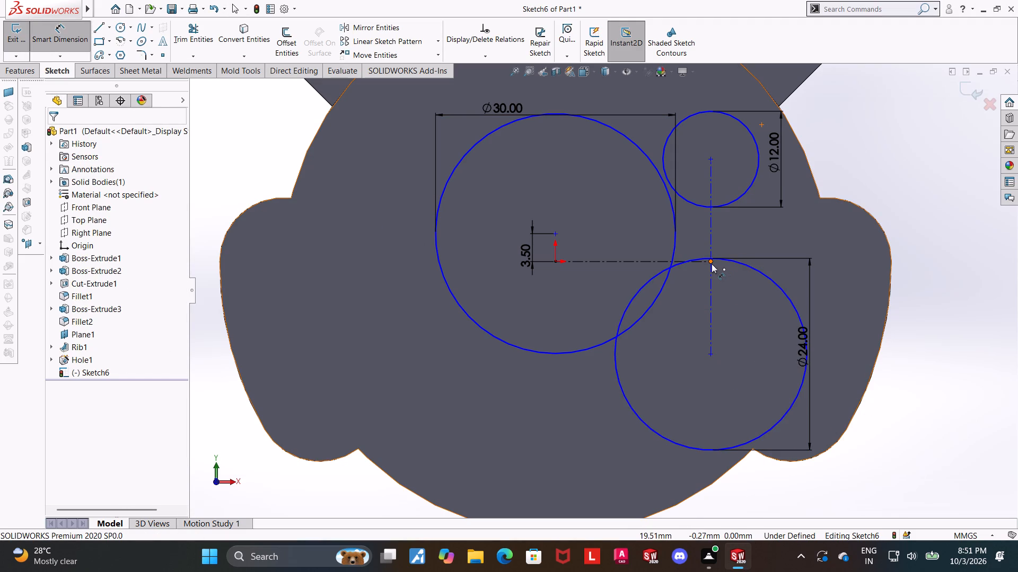
click(712, 264)
click(710, 355)
click(754, 318)
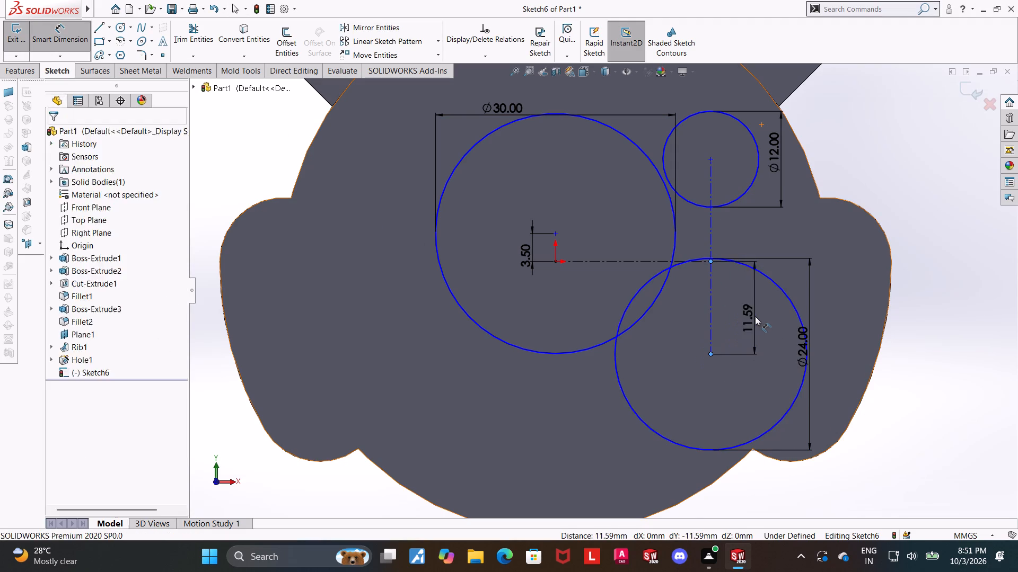
text(7.5)
key(Return)
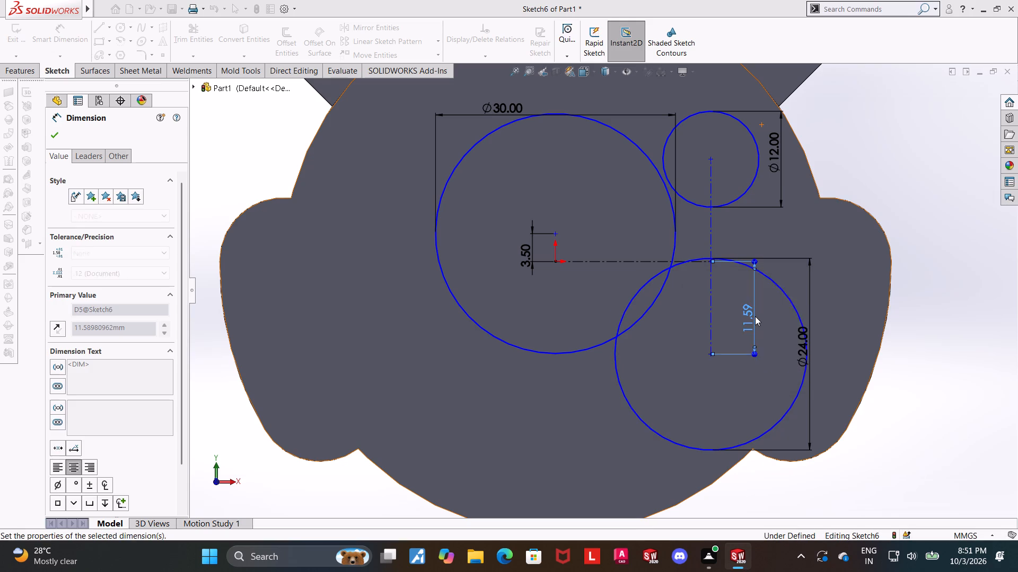
key(Escape)
key(Escape)
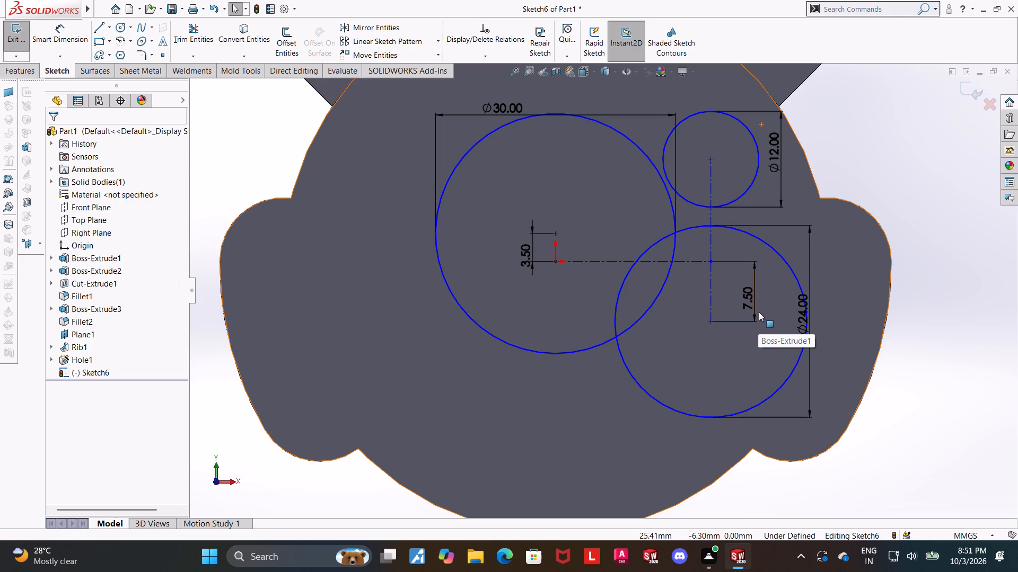
key(Escape)
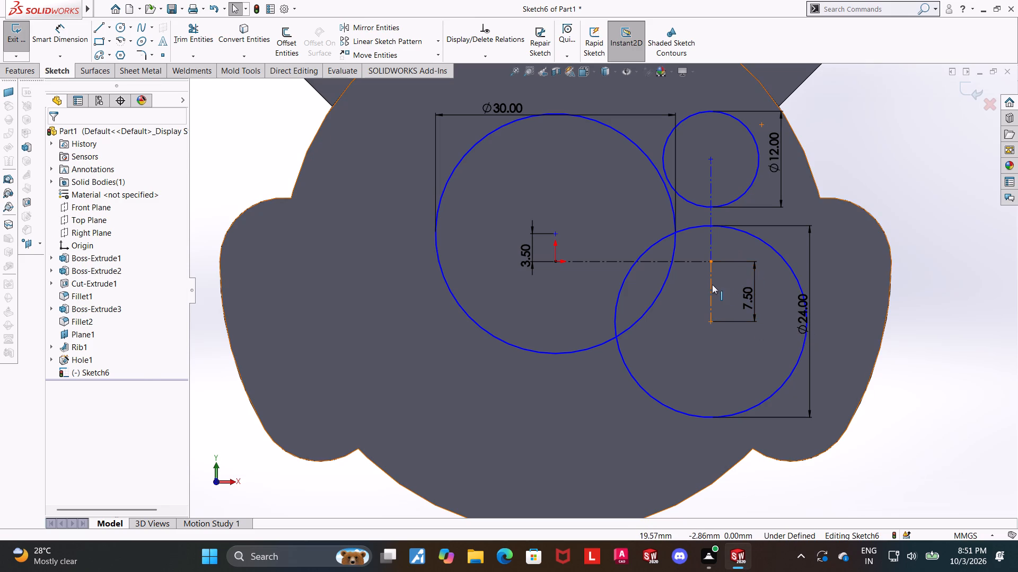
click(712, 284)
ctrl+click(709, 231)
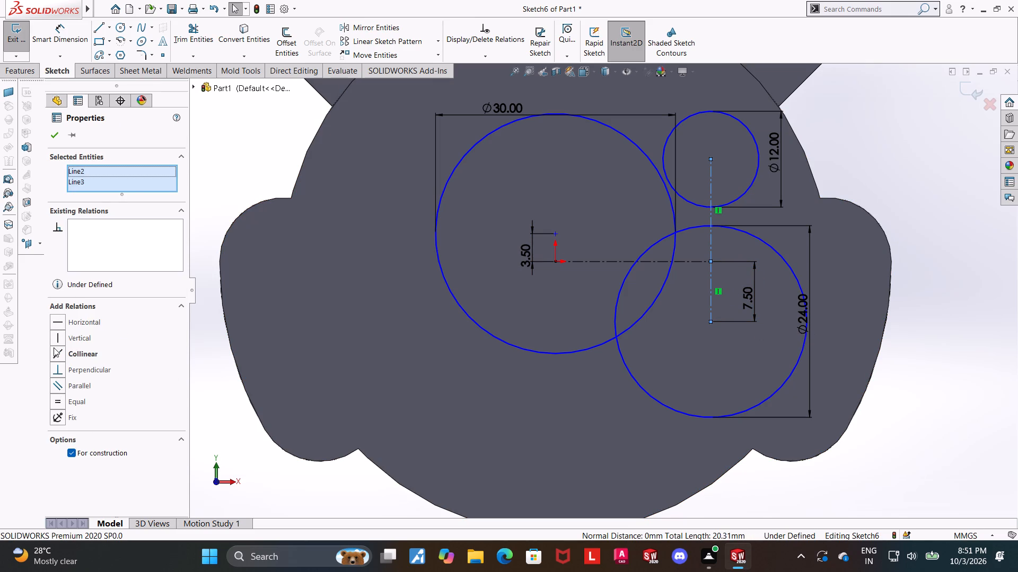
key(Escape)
Dimension the horizontal distance from the origin to the lower vertical centerline as 18 mm.
click(56, 33)
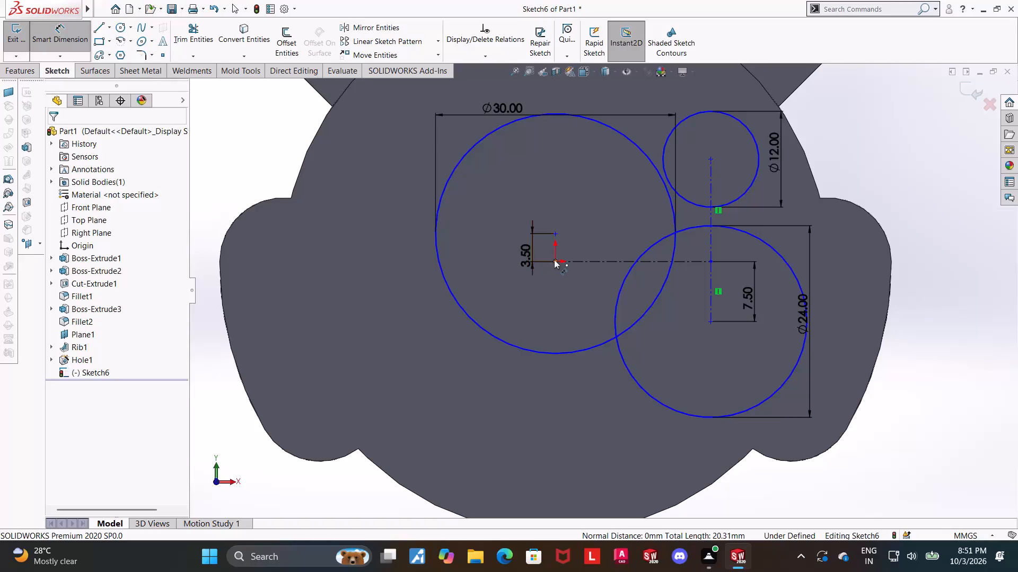
click(556, 262)
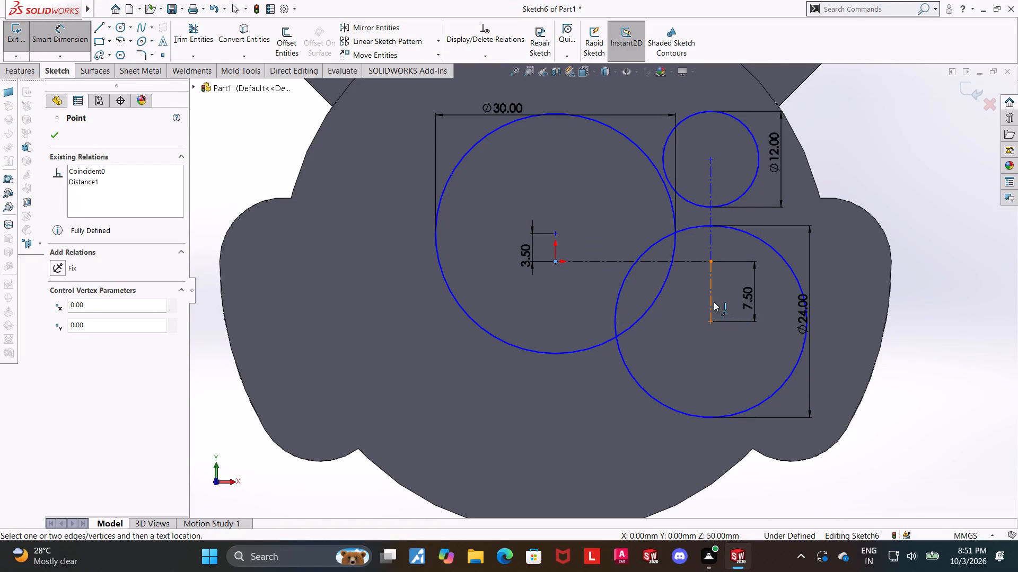
click(713, 301)
click(575, 451)
text(18)
key(Return)
key(Escape)
key(Escape)
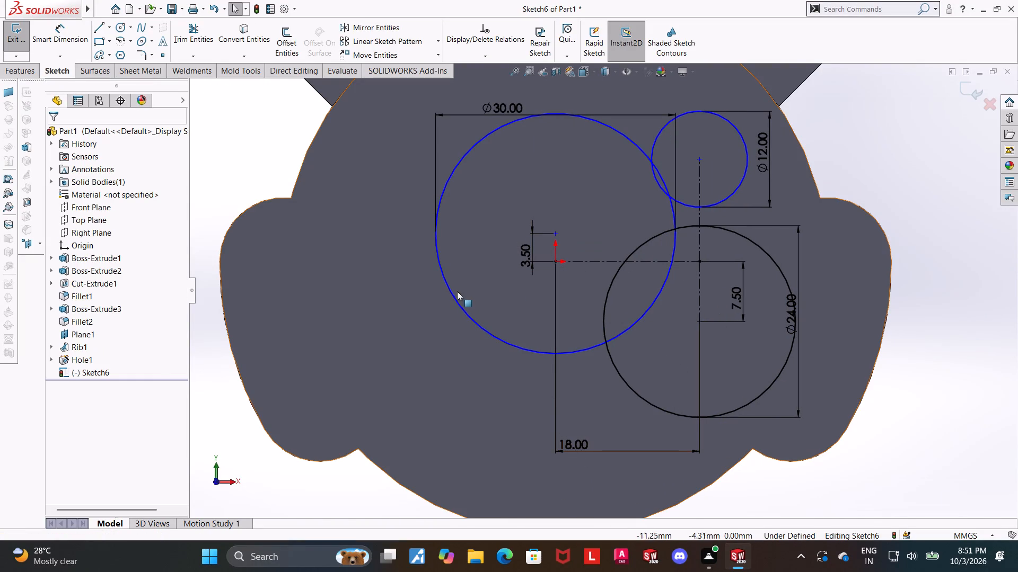
key(Escape)
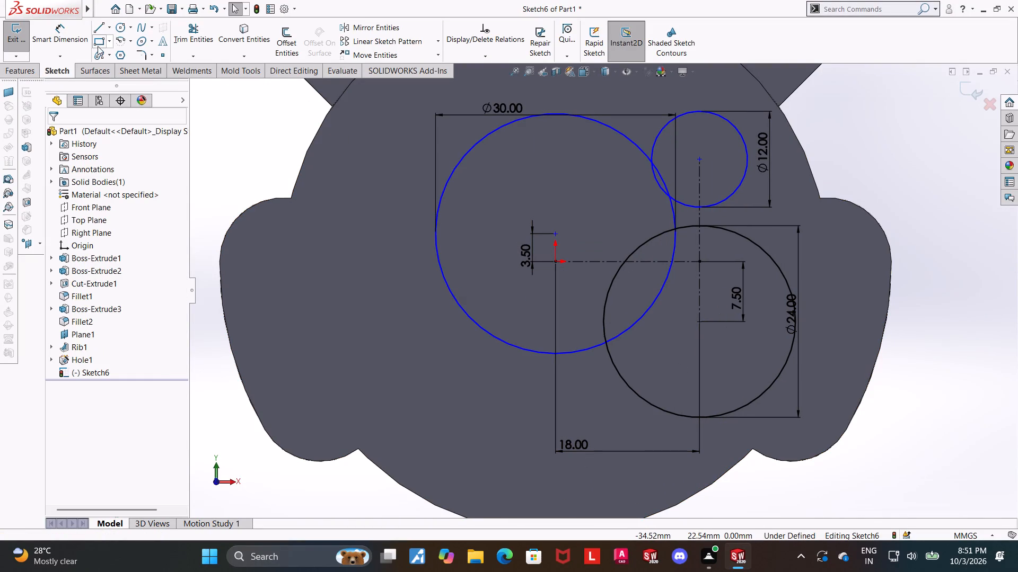
Dimension the vertical distance between the centres of the 12 mm and 24 mm circles as 17 mm.
click(69, 39)
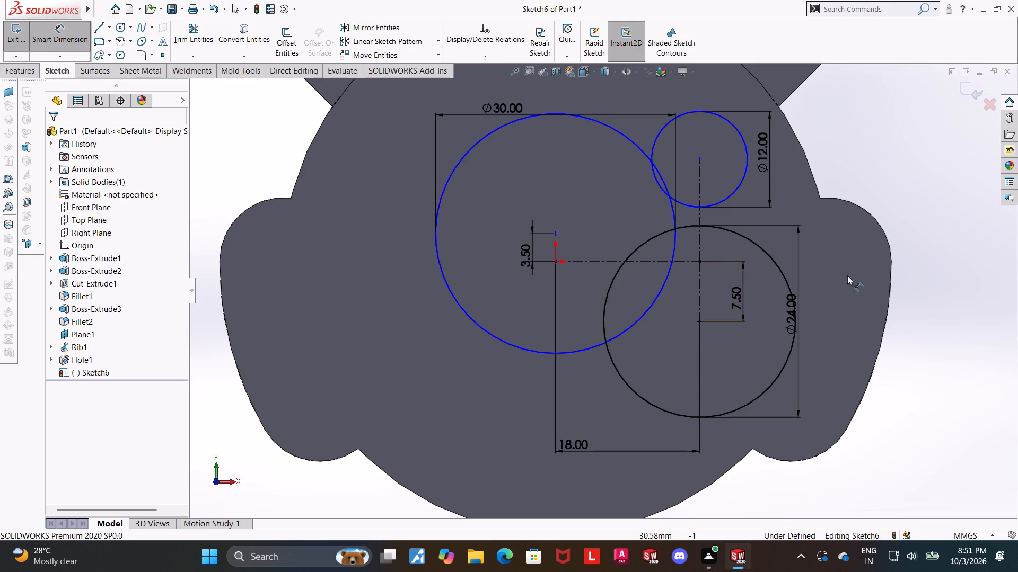
click(698, 159)
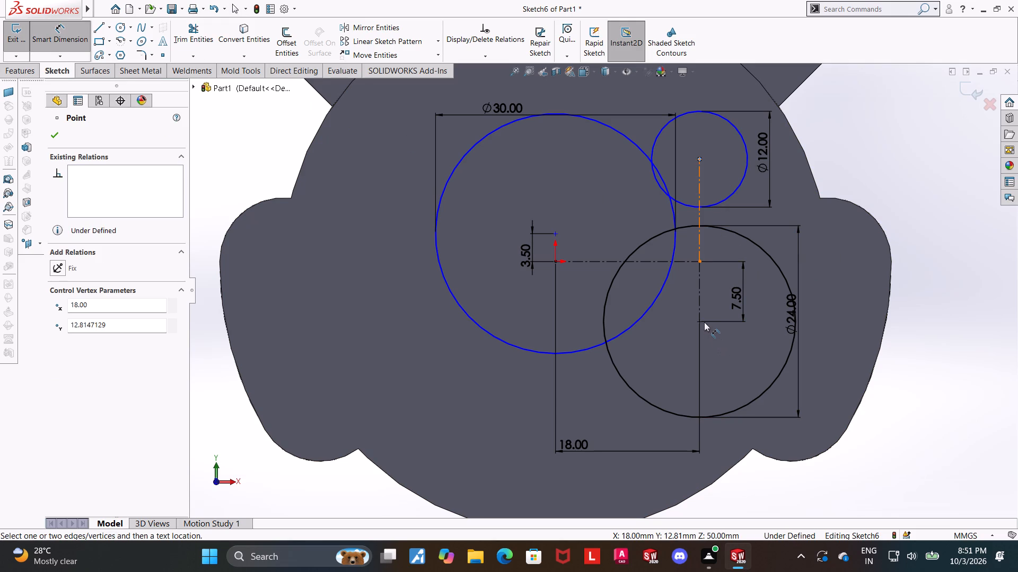
click(699, 324)
click(934, 271)
text(17)
key(Return)
key(Escape)
key(Escape)
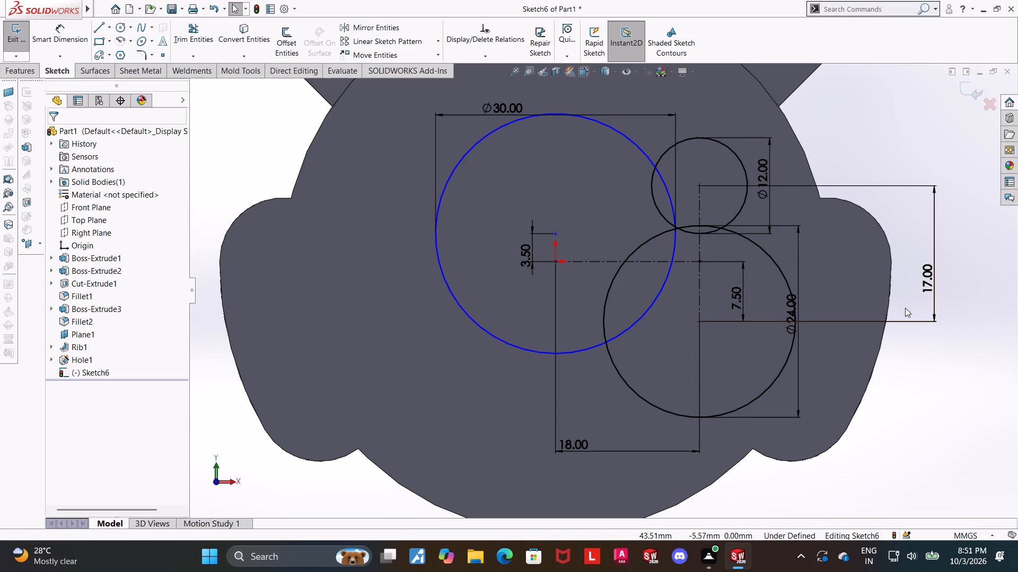
key(Escape)
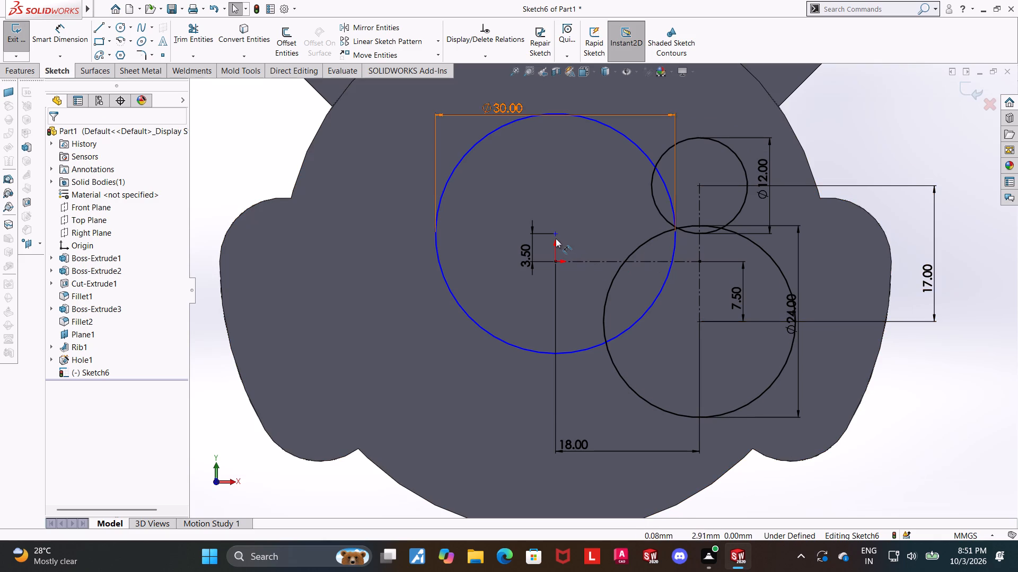
Add a vertical relation between the 30 mm circle's centre and the origin.
click(554, 236)
ctrl+click(556, 265)
key(Escape)
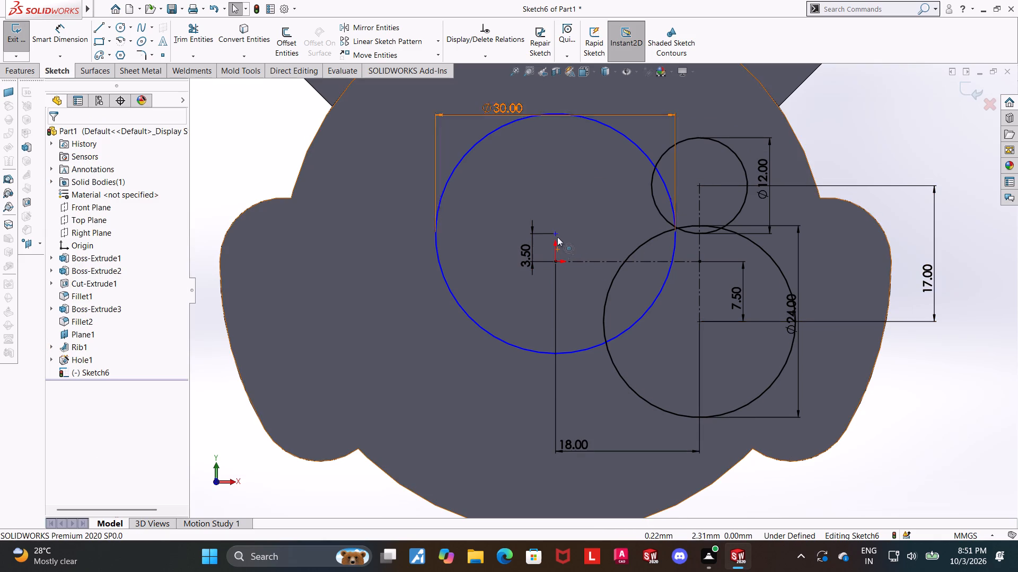
click(555, 234)
ctrl+click(556, 264)
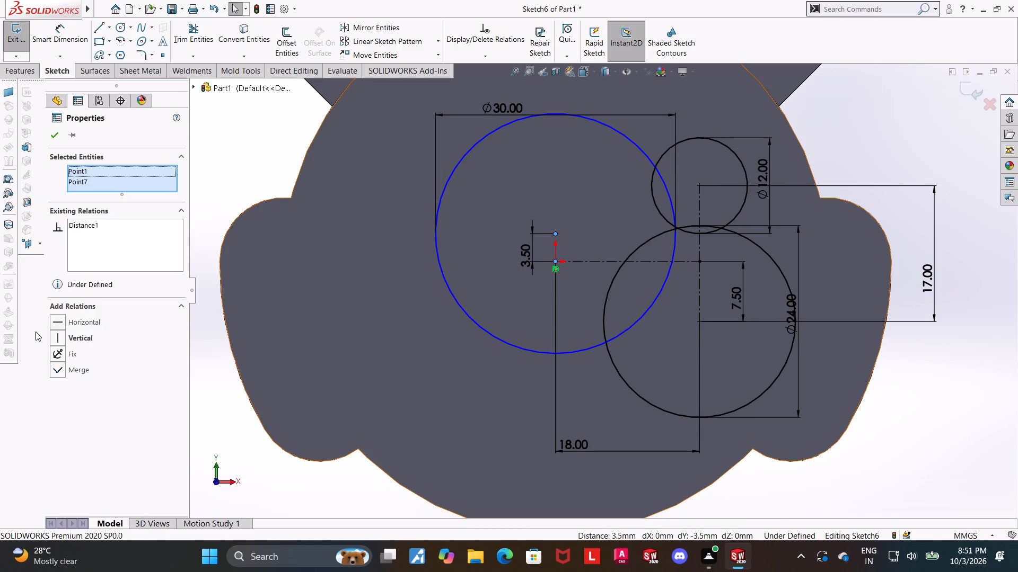
click(57, 333)
key(Escape)
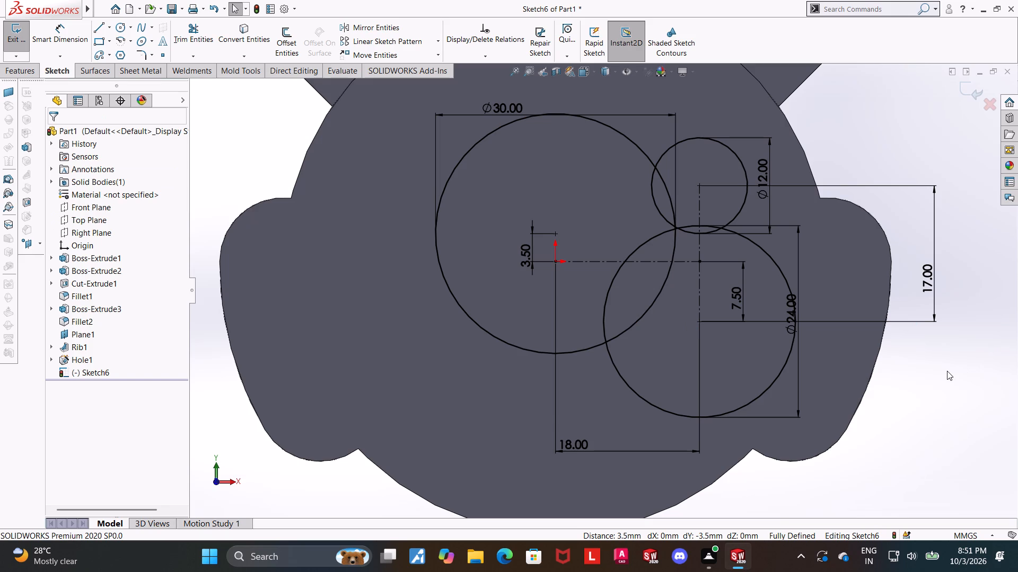
Sketch a line joining the outer side of the 12 mm circle to the outer side of the 24 mm circle.
click(98, 27)
click(745, 169)
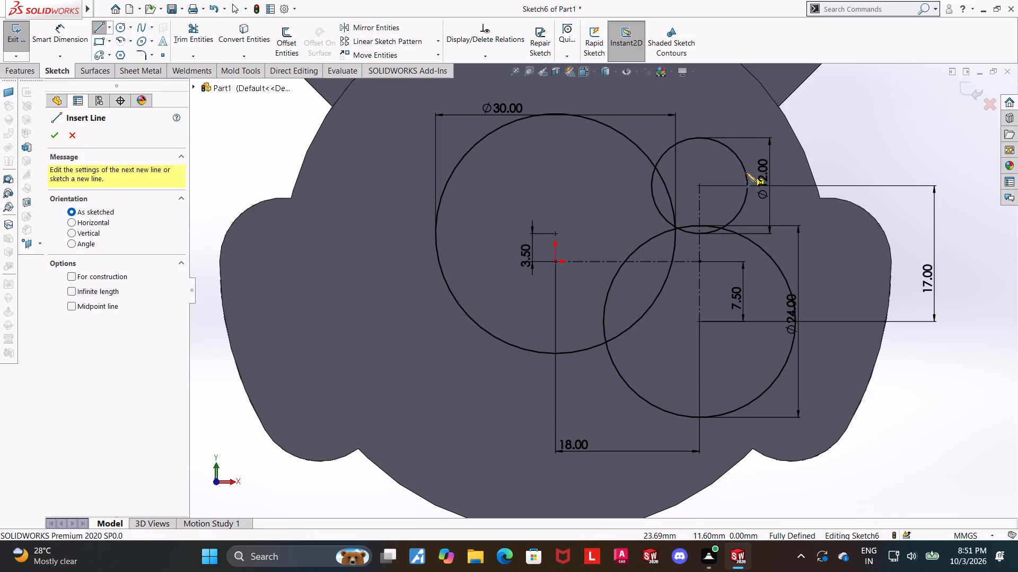
click(793, 291)
key(Escape)
key(Escape)
key(Escape)
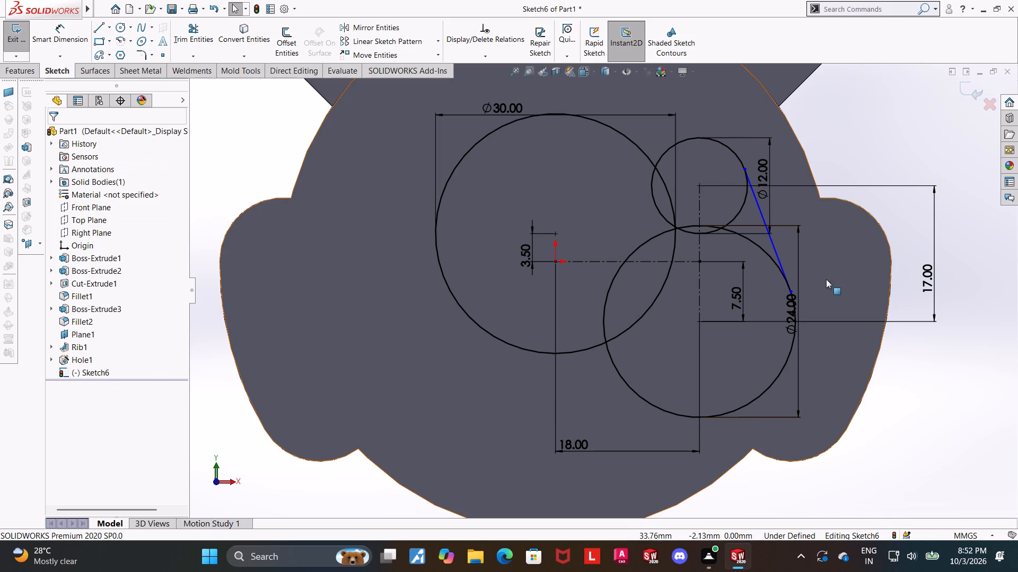
Make the joining line tangent to both the 12 mm circle and the 24 mm circle.
click(735, 156)
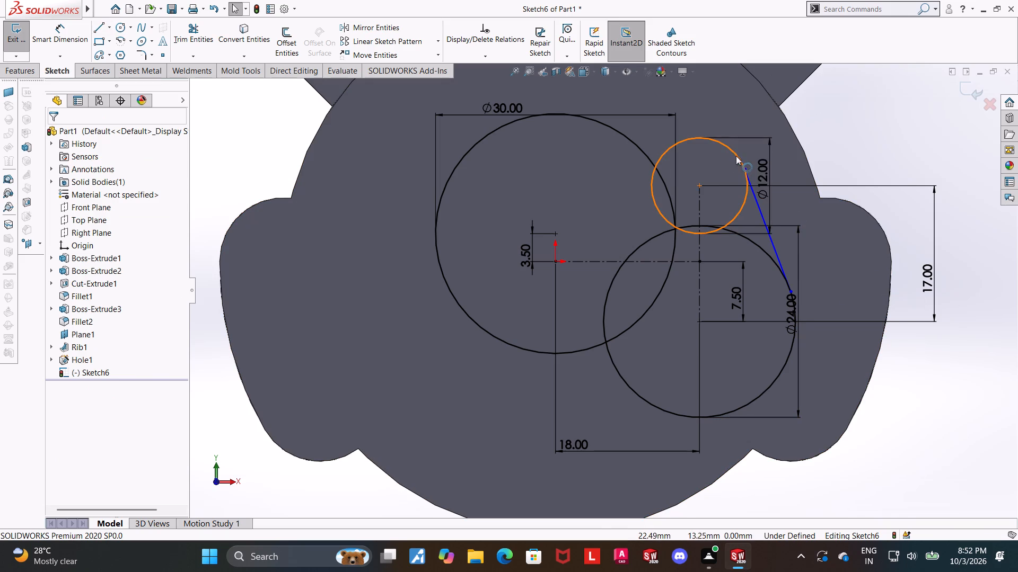
ctrl+click(756, 206)
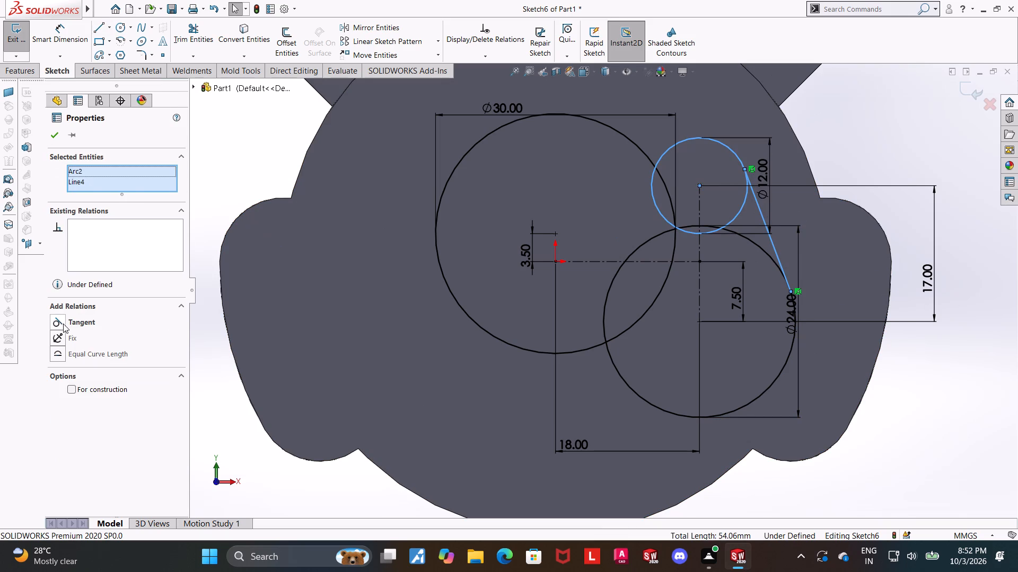
click(60, 325)
key(Escape)
click(794, 335)
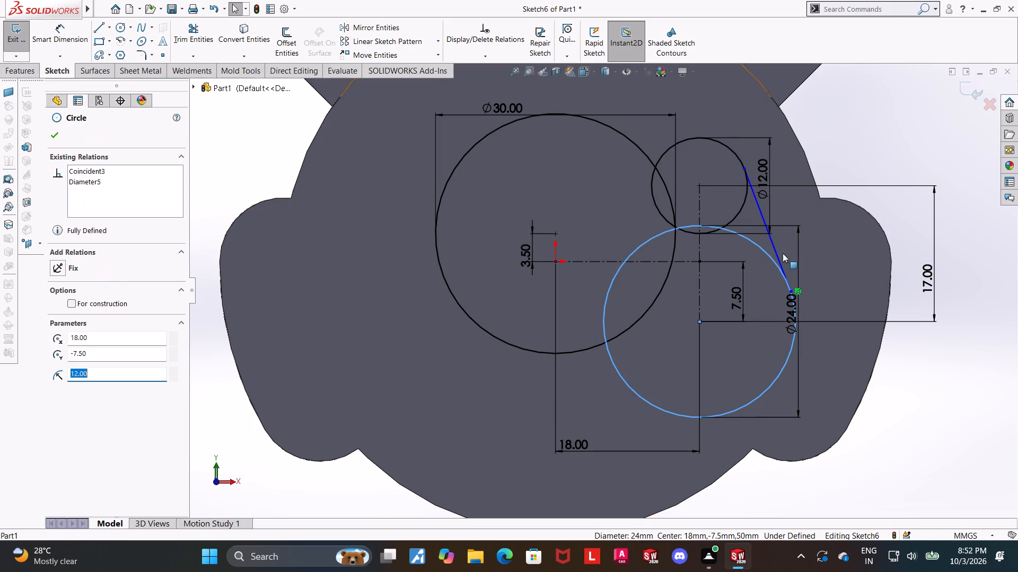
ctrl+click(777, 253)
click(52, 321)
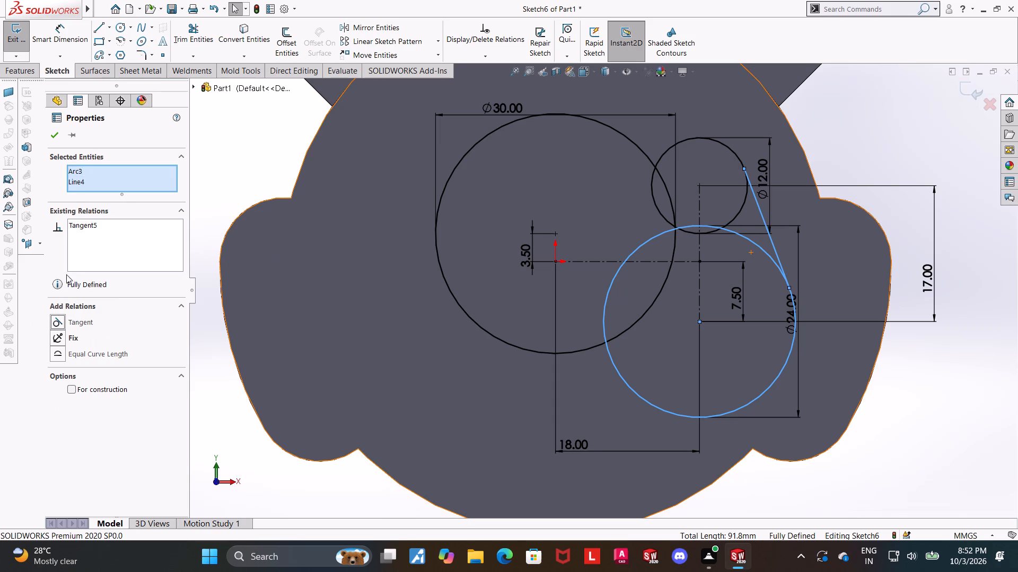
click(56, 139)
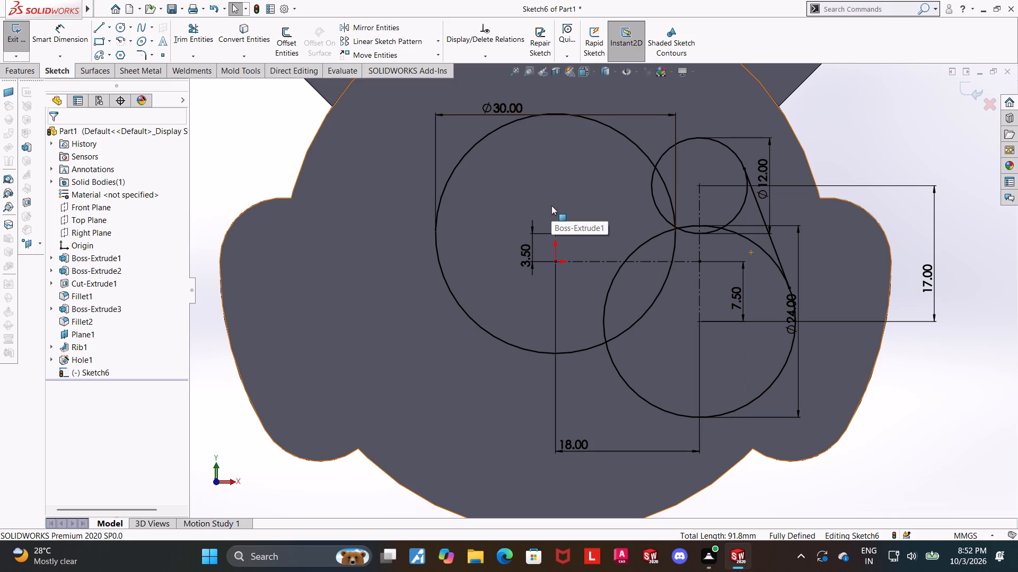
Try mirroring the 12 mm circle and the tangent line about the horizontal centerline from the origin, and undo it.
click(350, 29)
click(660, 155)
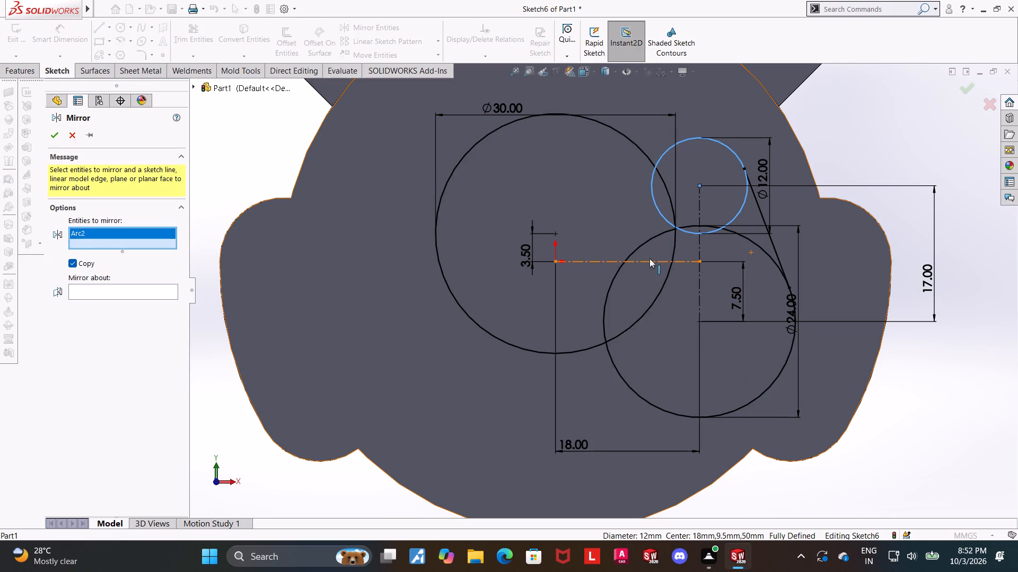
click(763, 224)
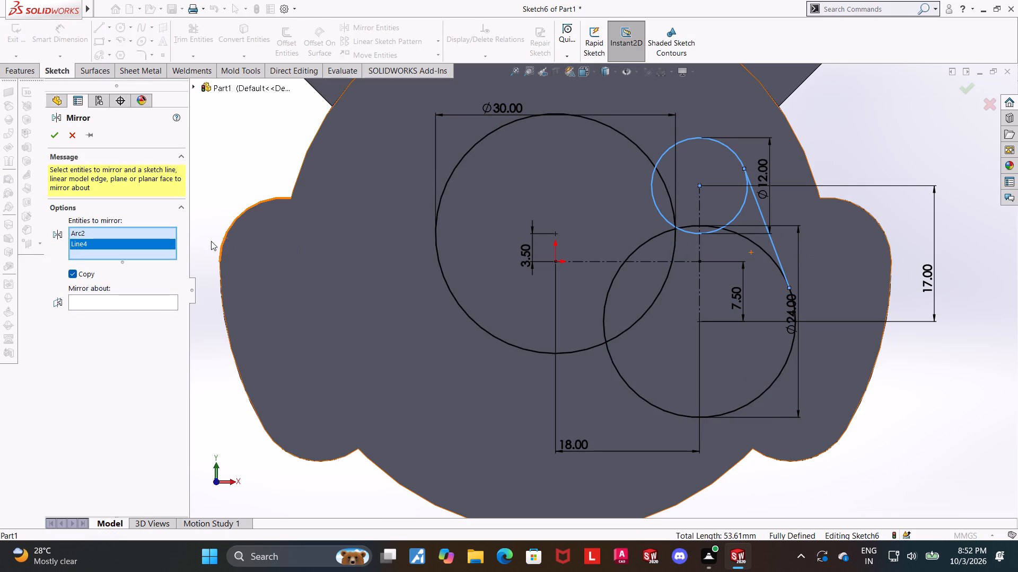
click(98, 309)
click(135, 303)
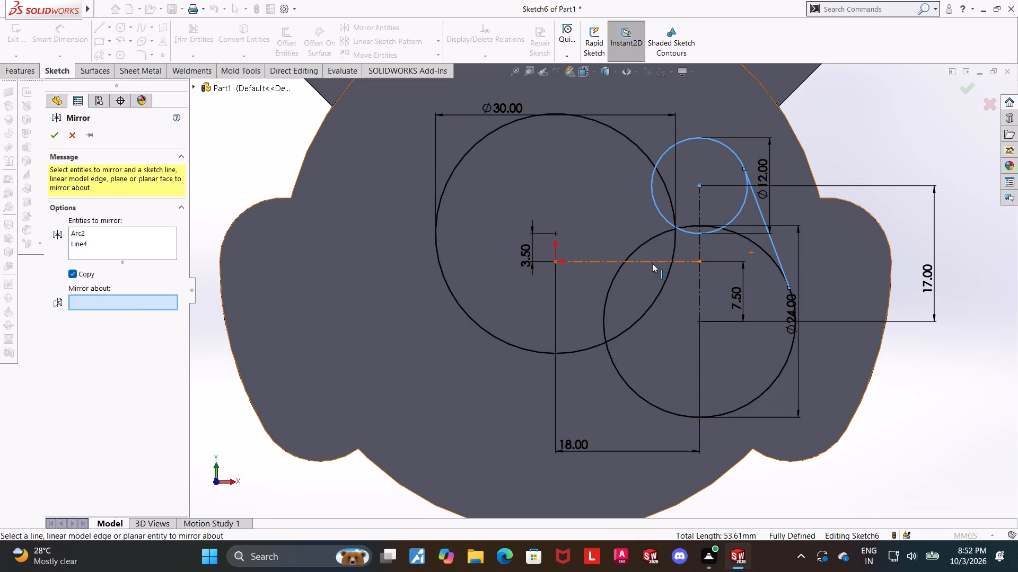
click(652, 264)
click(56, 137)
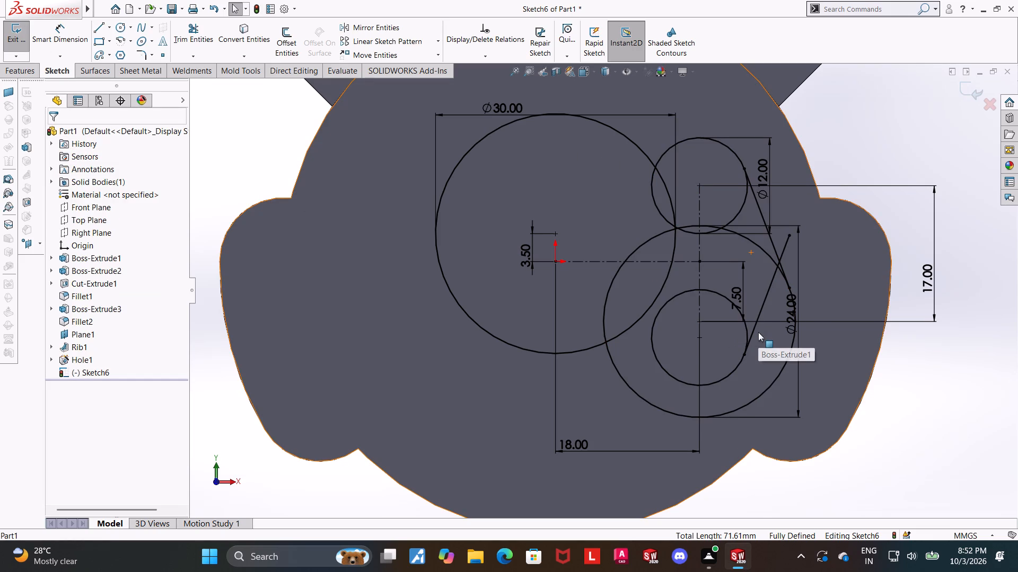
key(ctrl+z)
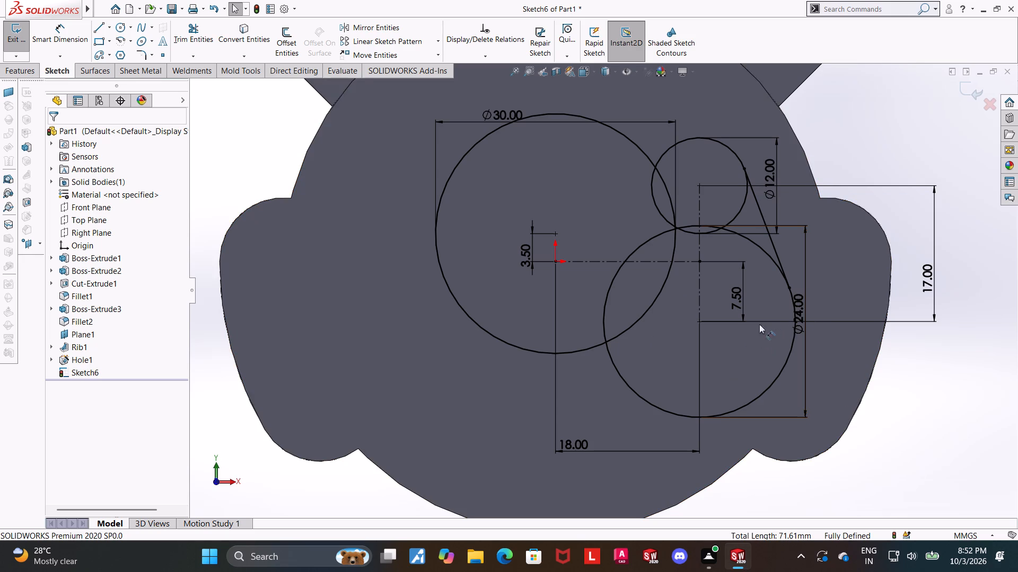
Sketch a horizontal construction line about 9 mm long outward from the 24 mm circle's centre.
click(111, 28)
click(113, 55)
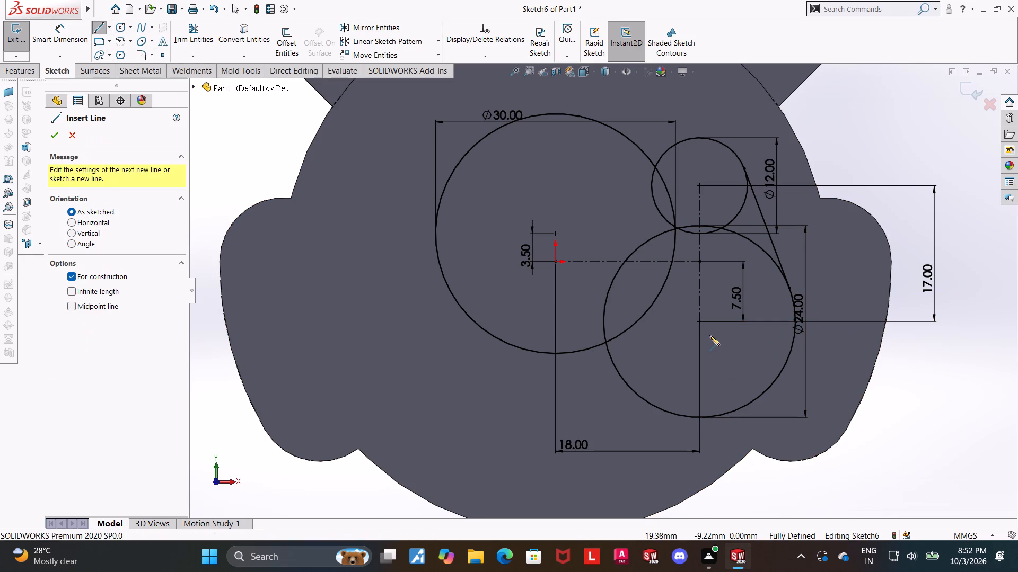
click(701, 321)
click(773, 324)
key(Escape)
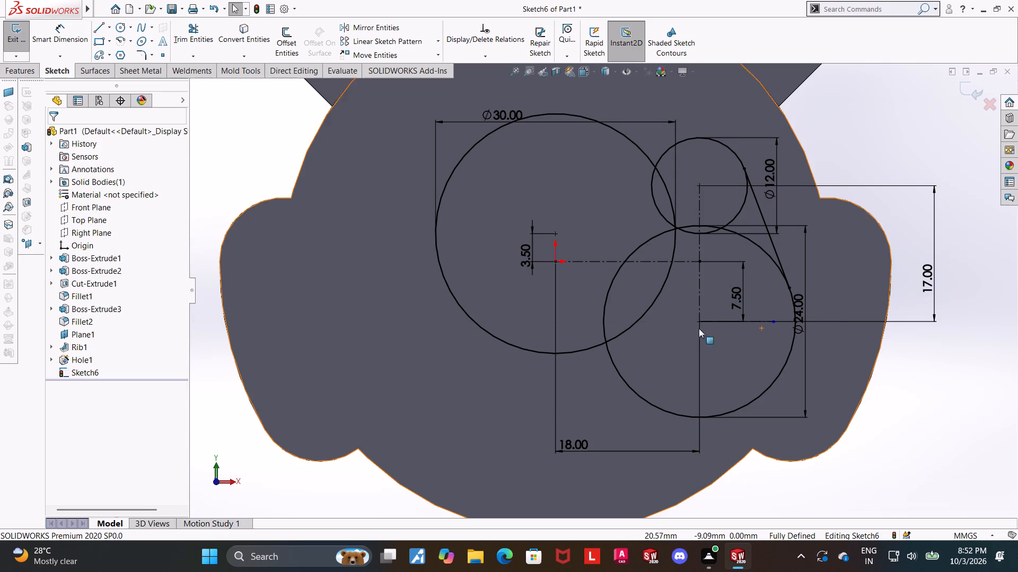
key(Escape)
key(Escape)
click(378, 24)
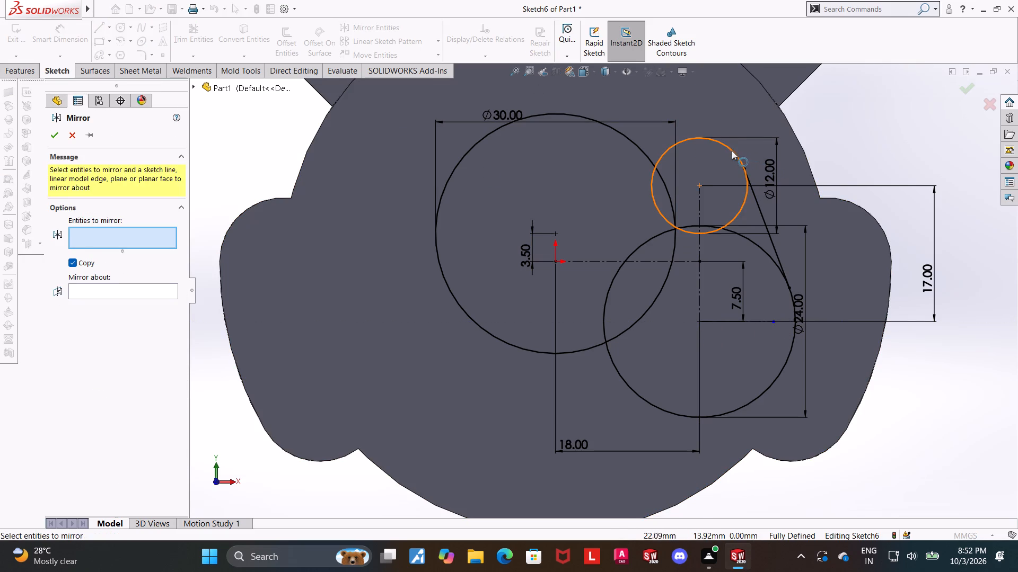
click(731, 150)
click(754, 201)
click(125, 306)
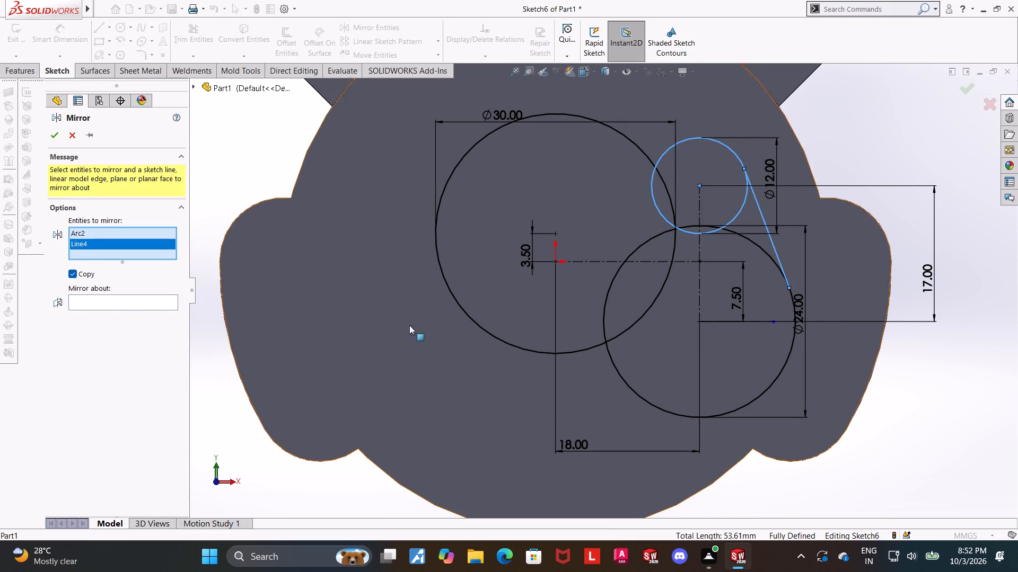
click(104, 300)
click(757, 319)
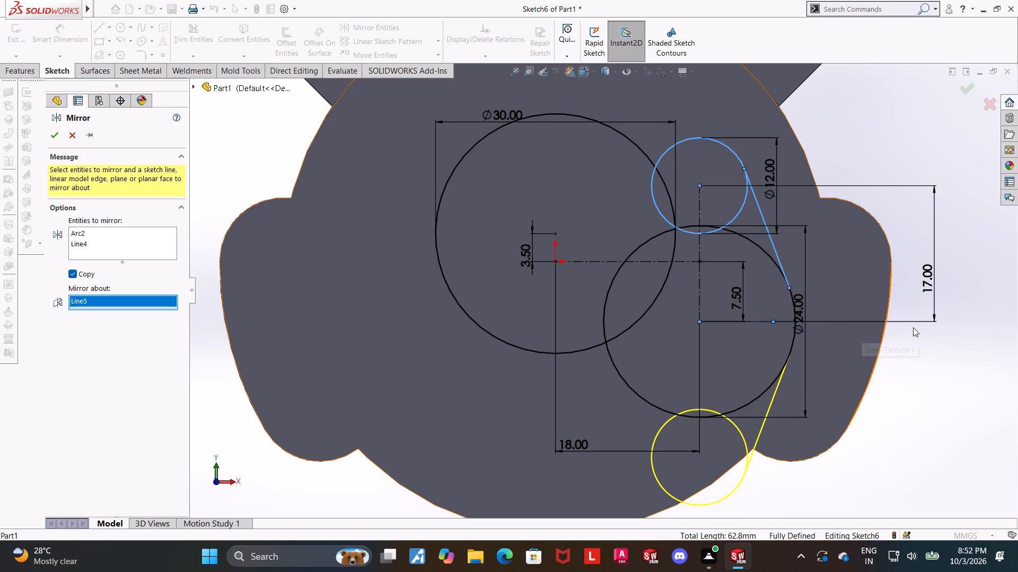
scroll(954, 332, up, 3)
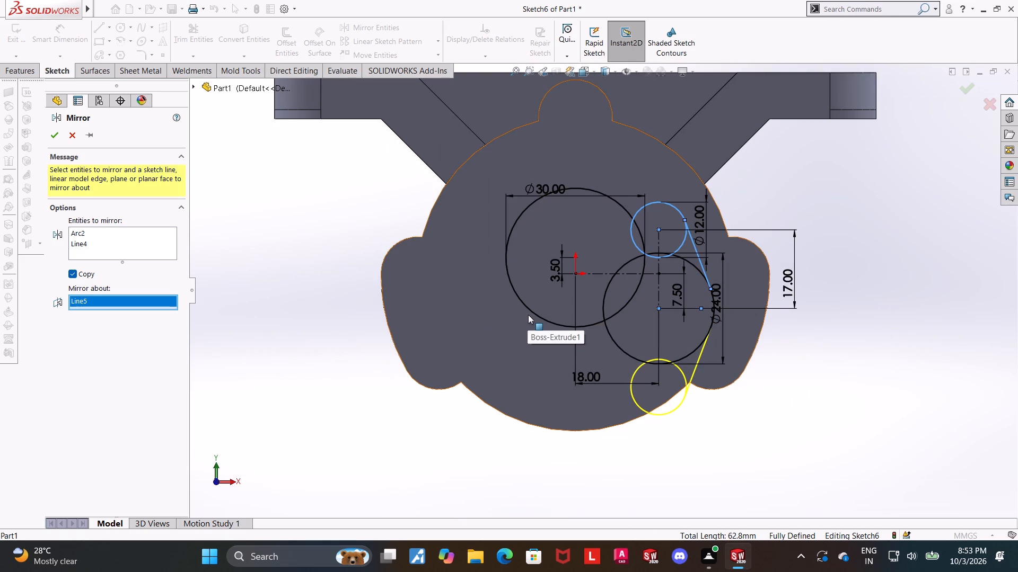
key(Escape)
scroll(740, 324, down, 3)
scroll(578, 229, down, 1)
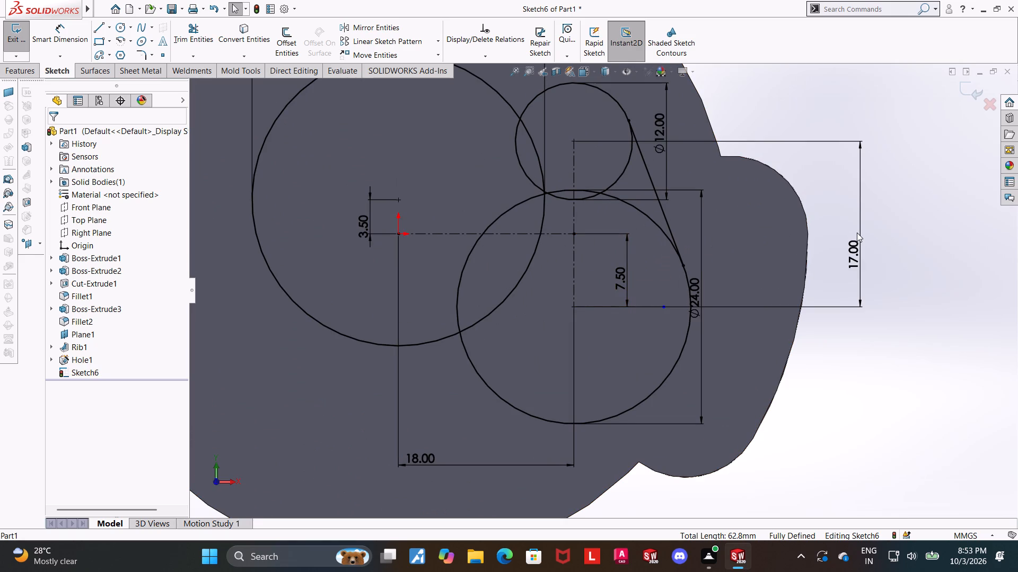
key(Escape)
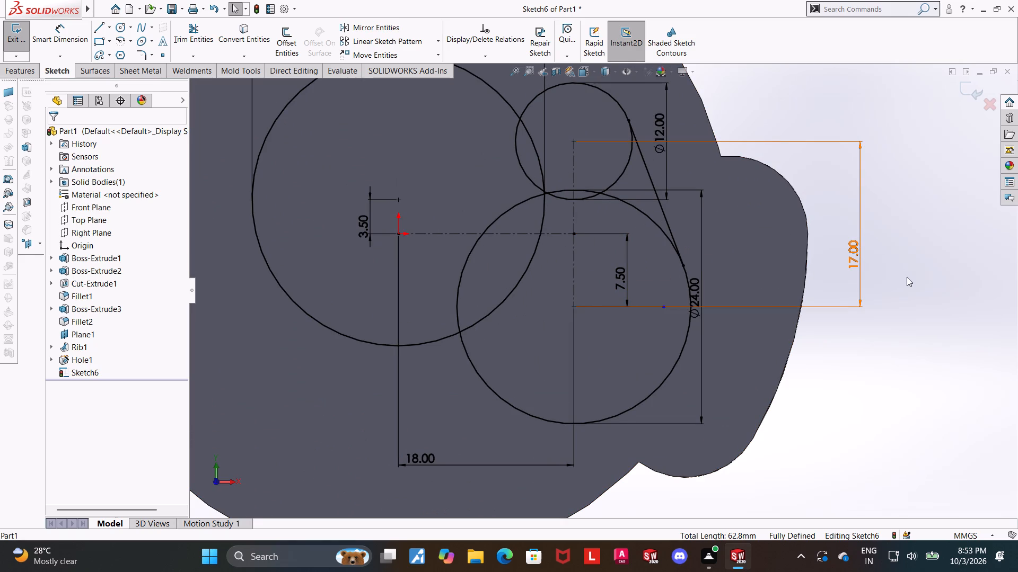
Mirror the 12 mm circle and the tangent line about the horizontal construction line through the 24 mm circle's centre.
scroll(967, 289, up, 3)
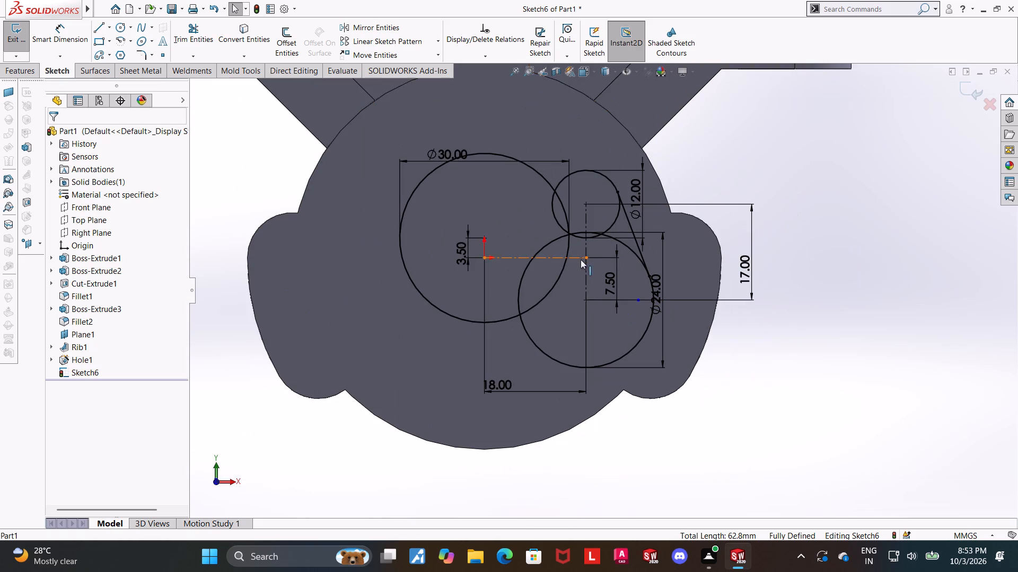
scroll(629, 240, down, 1)
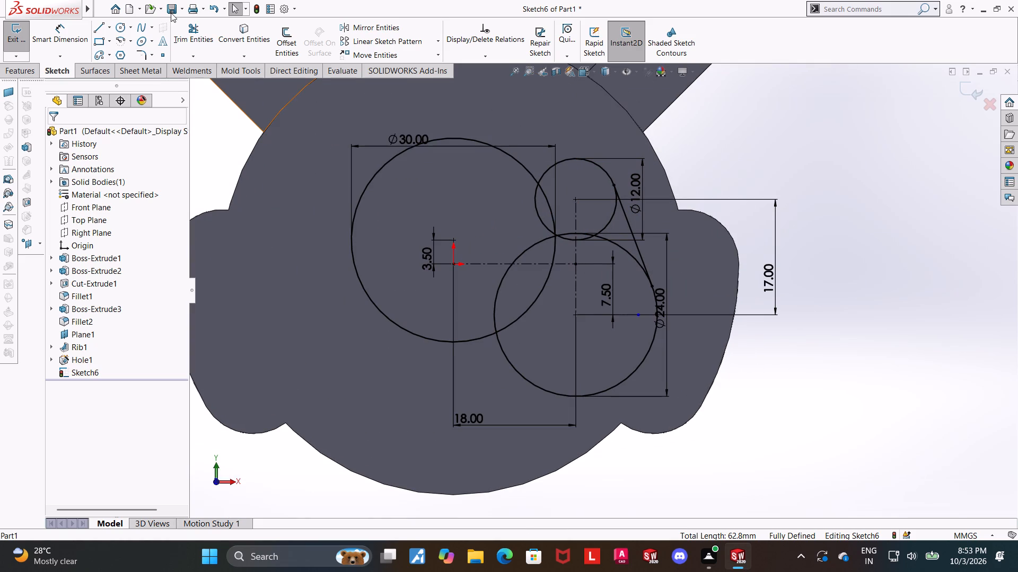
click(378, 29)
click(617, 208)
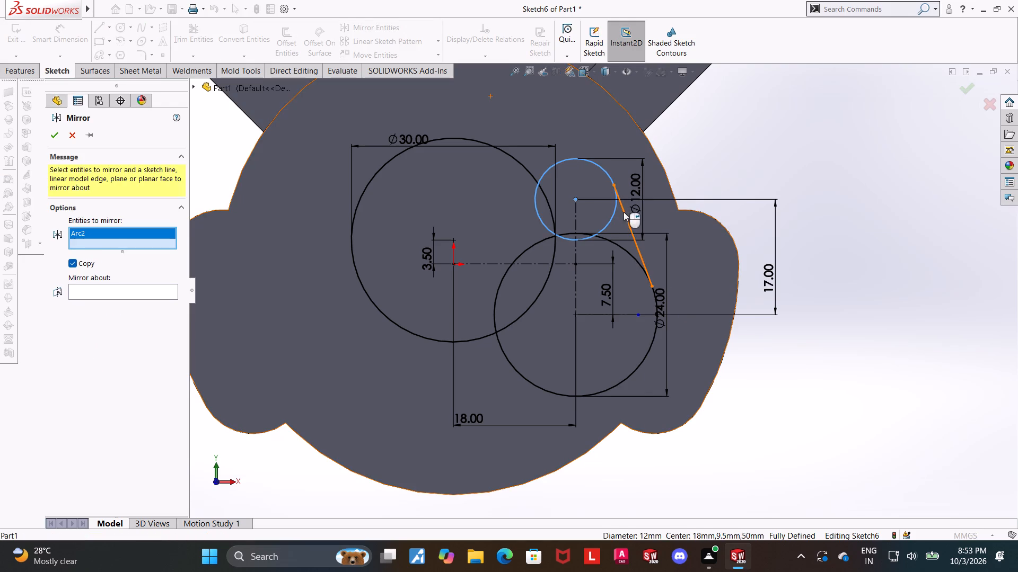
click(625, 214)
click(68, 313)
click(74, 308)
click(46, 293)
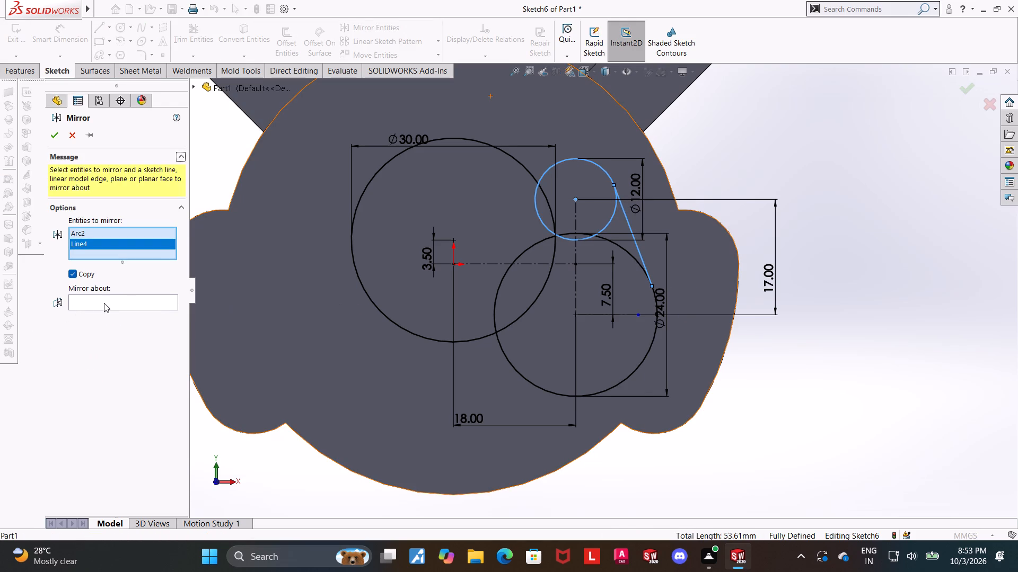
click(104, 303)
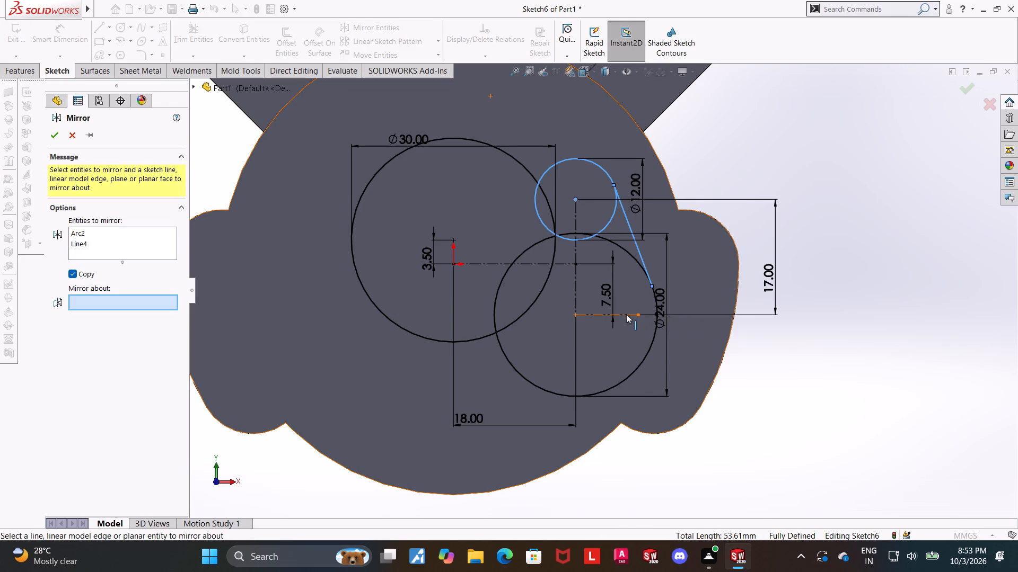
click(626, 314)
click(51, 140)
click(842, 401)
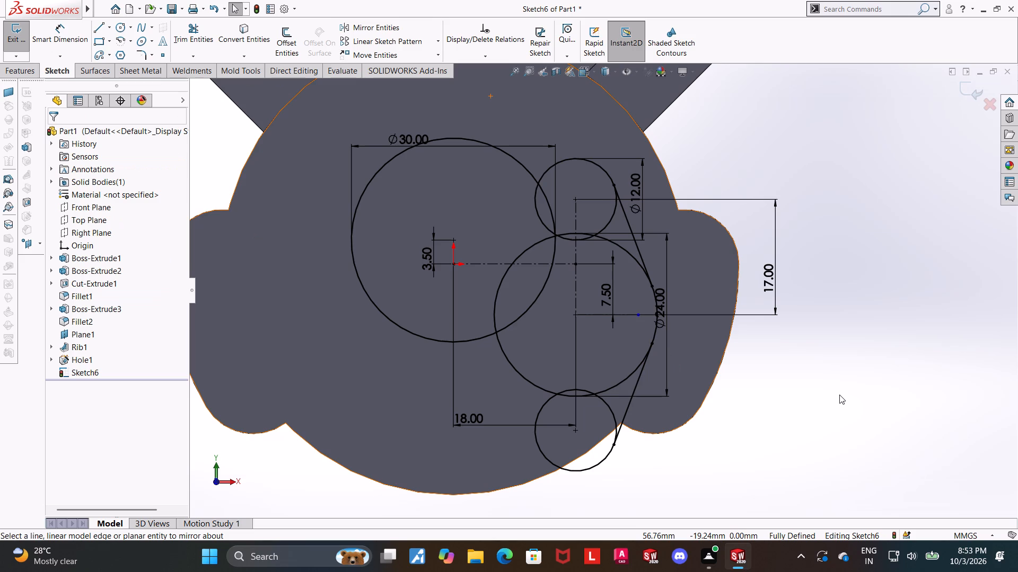
key(Escape)
Move the 12 mm diameter dimension to just above the upper small circle.
drag(642, 212, 566, 135)
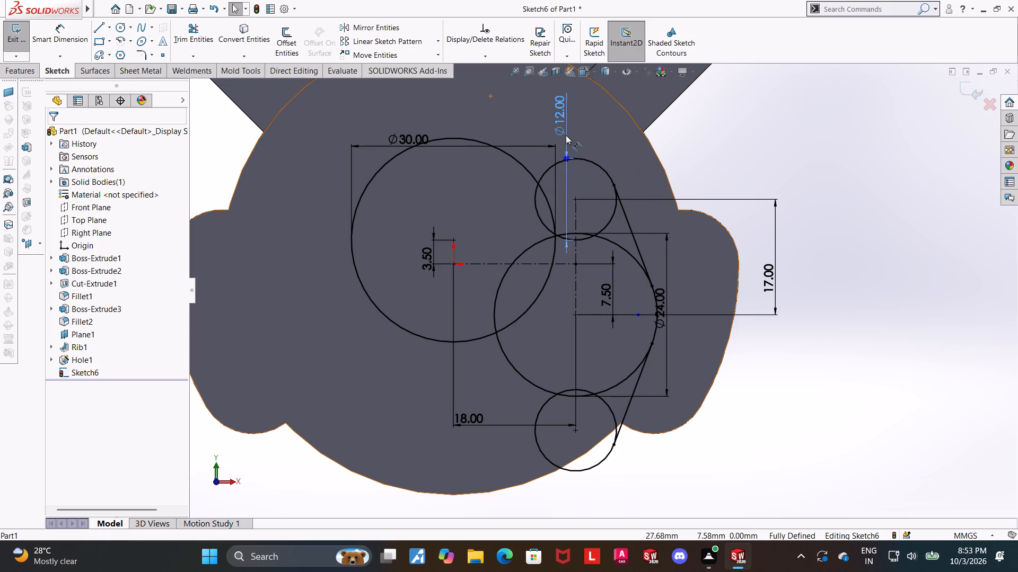
drag(566, 135, 574, 137)
click(740, 153)
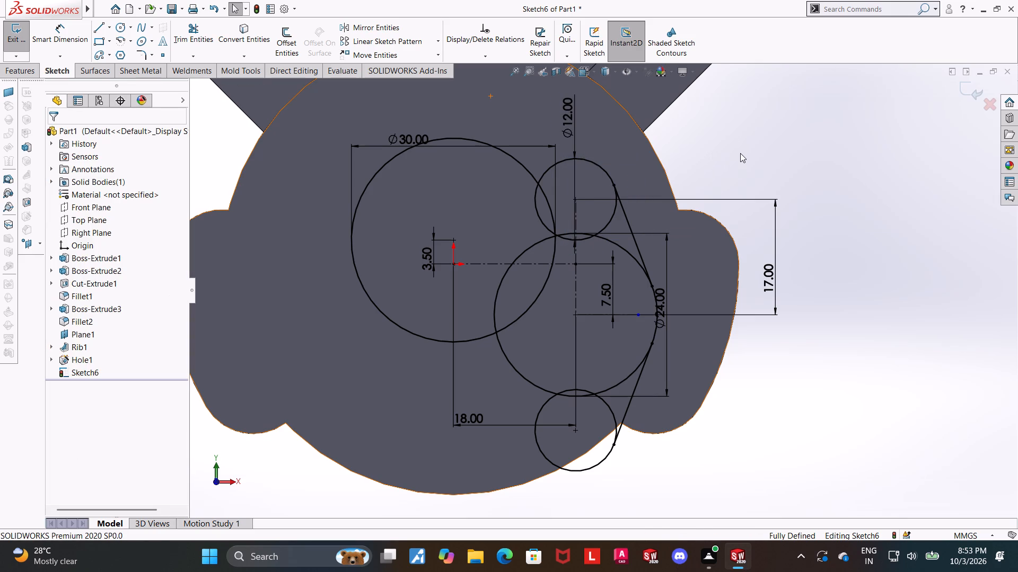
click(756, 154)
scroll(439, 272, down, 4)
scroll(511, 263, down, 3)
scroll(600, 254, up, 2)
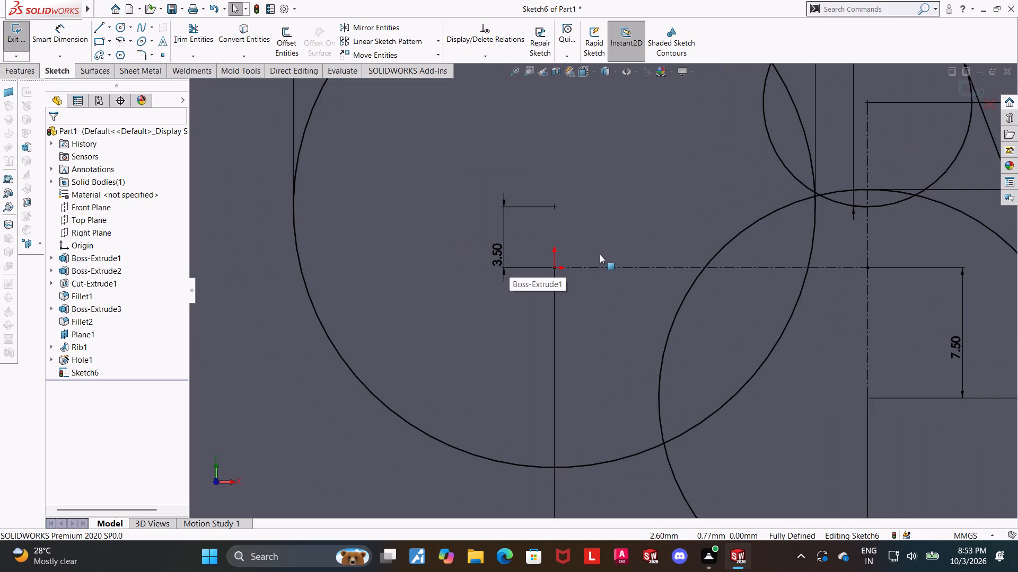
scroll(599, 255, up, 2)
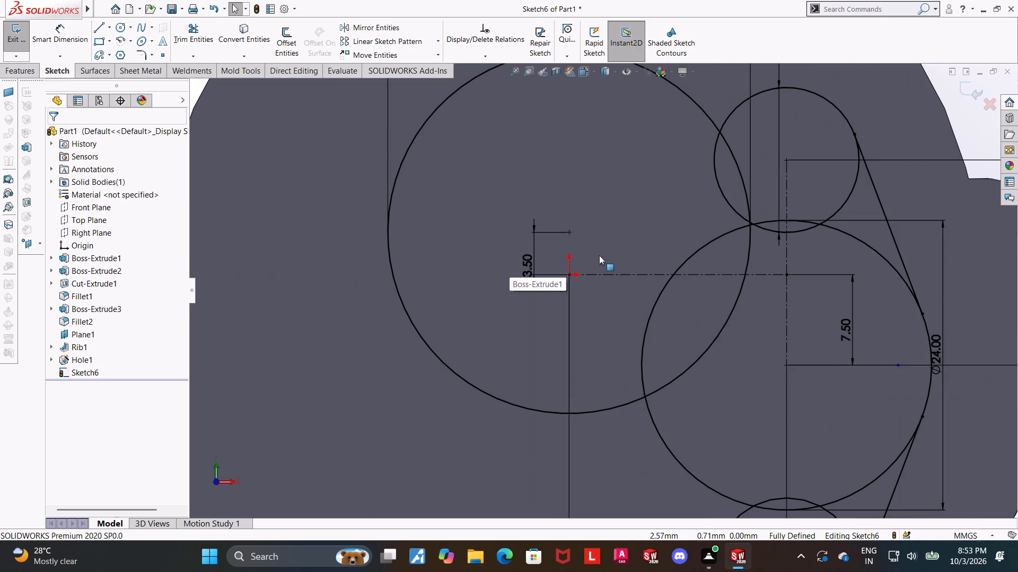
Trim away the part of the horizontal construction line between the origin and the 24 mm circle.
key(Escape)
click(609, 278)
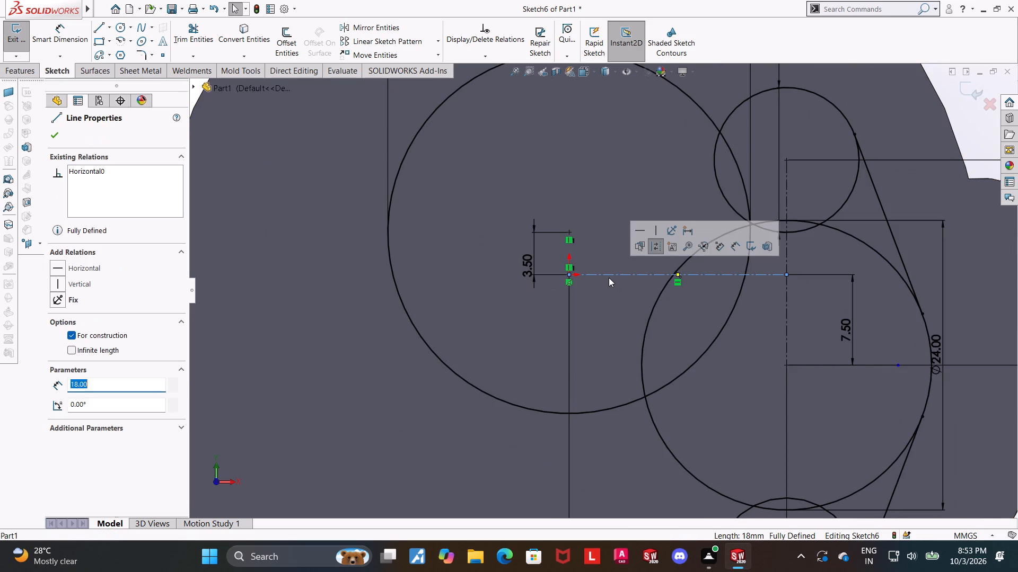
click(200, 38)
drag(646, 251, 637, 302)
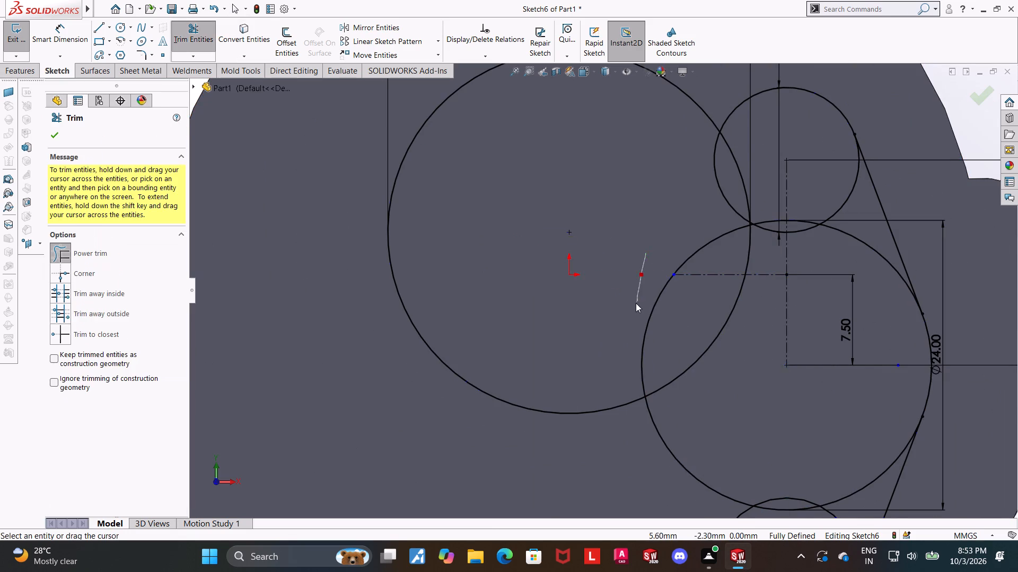
key(Escape)
key(Escape)
scroll(570, 262, up, 3)
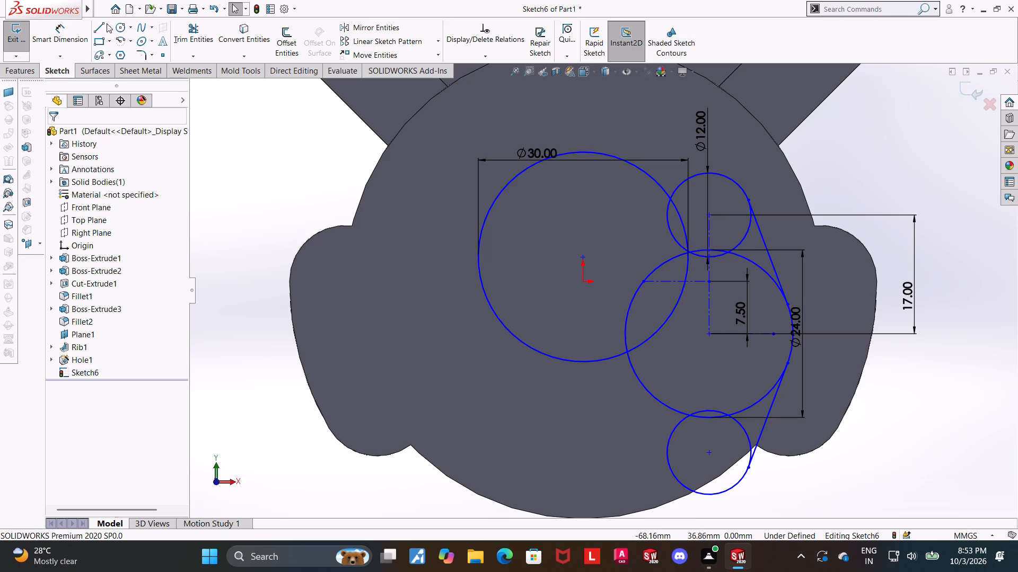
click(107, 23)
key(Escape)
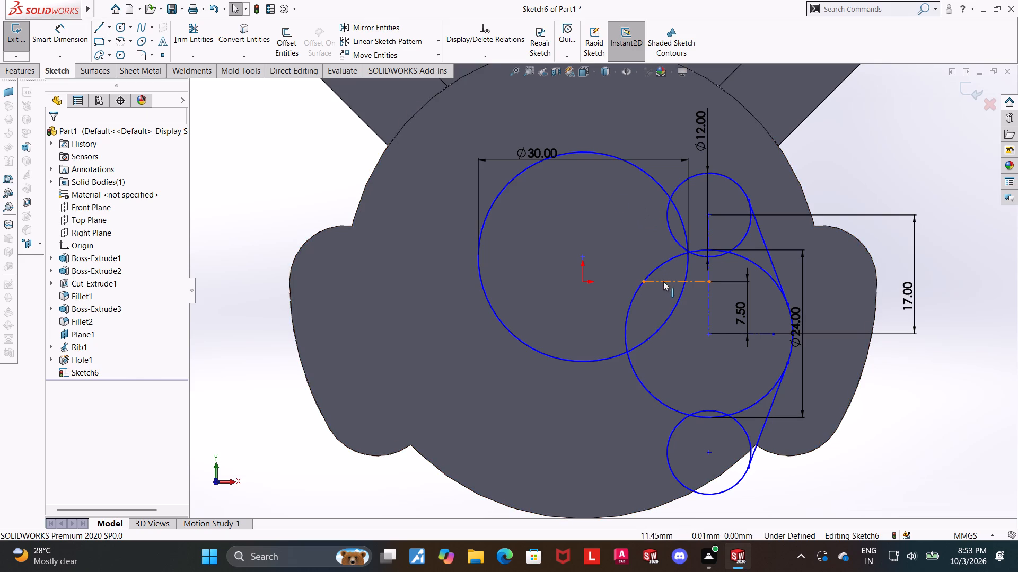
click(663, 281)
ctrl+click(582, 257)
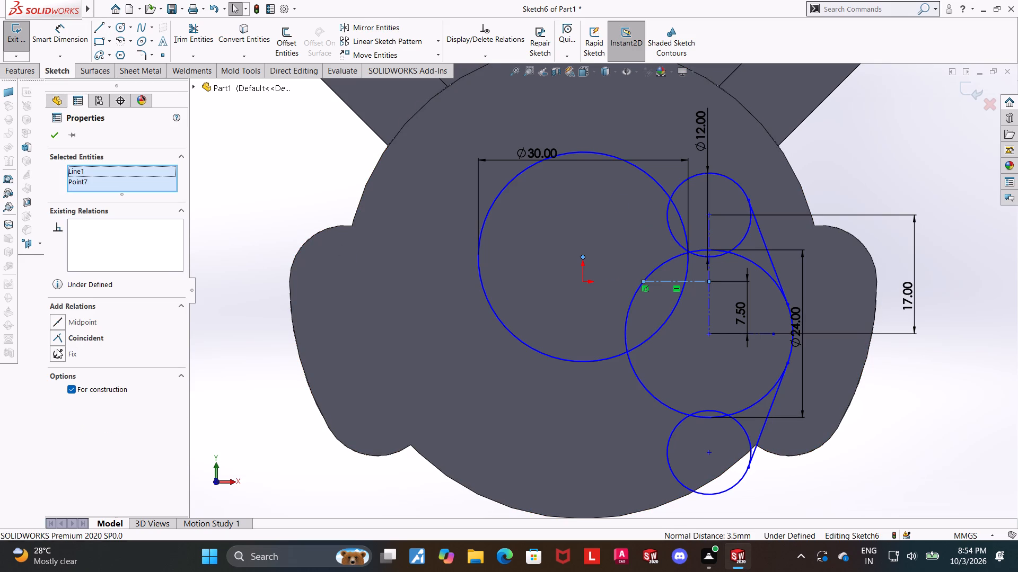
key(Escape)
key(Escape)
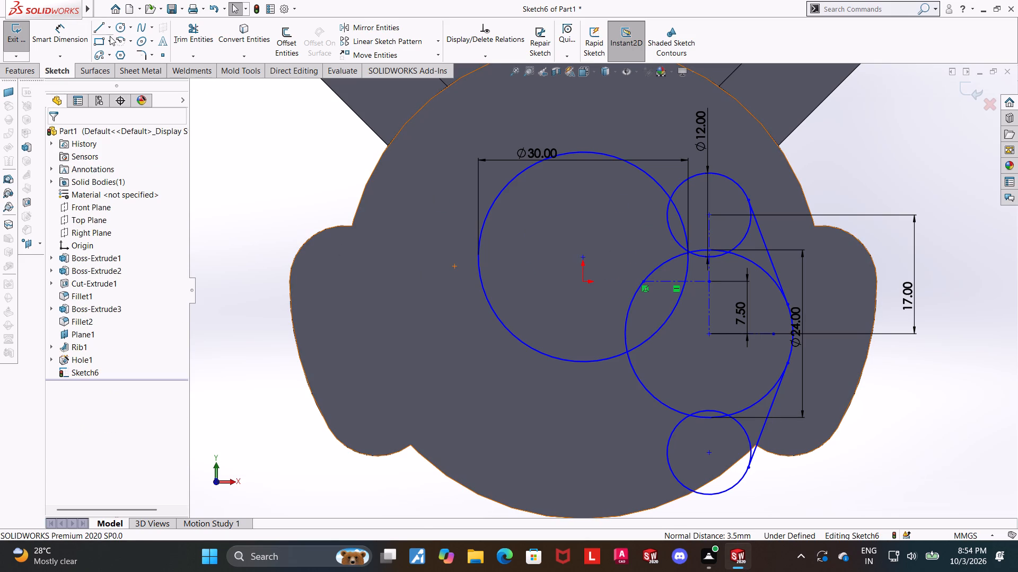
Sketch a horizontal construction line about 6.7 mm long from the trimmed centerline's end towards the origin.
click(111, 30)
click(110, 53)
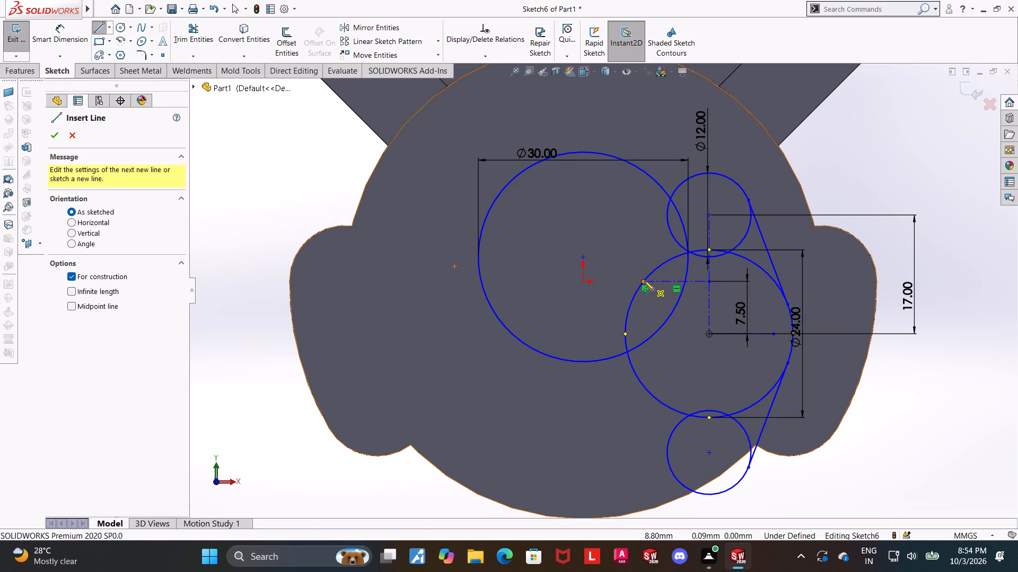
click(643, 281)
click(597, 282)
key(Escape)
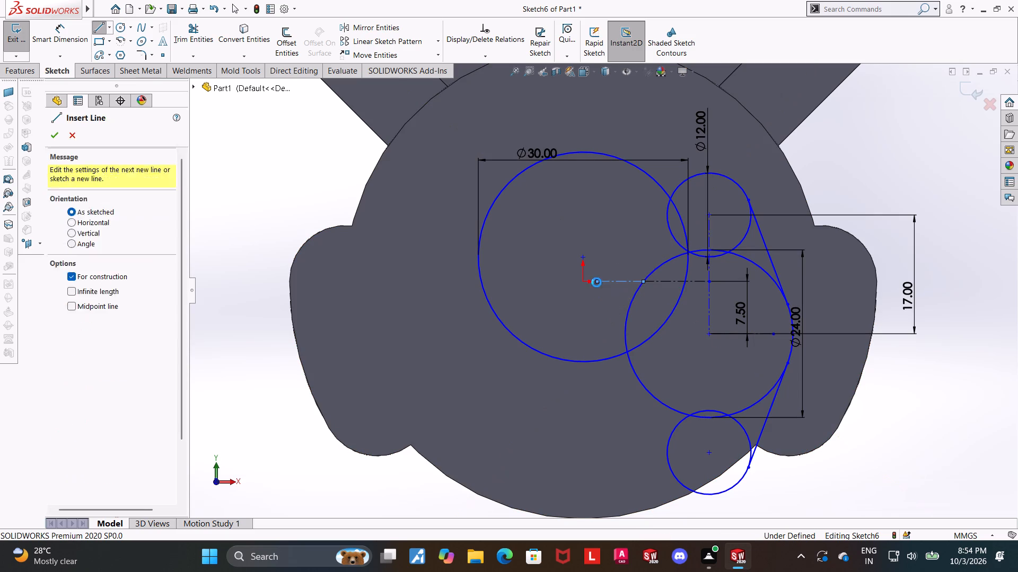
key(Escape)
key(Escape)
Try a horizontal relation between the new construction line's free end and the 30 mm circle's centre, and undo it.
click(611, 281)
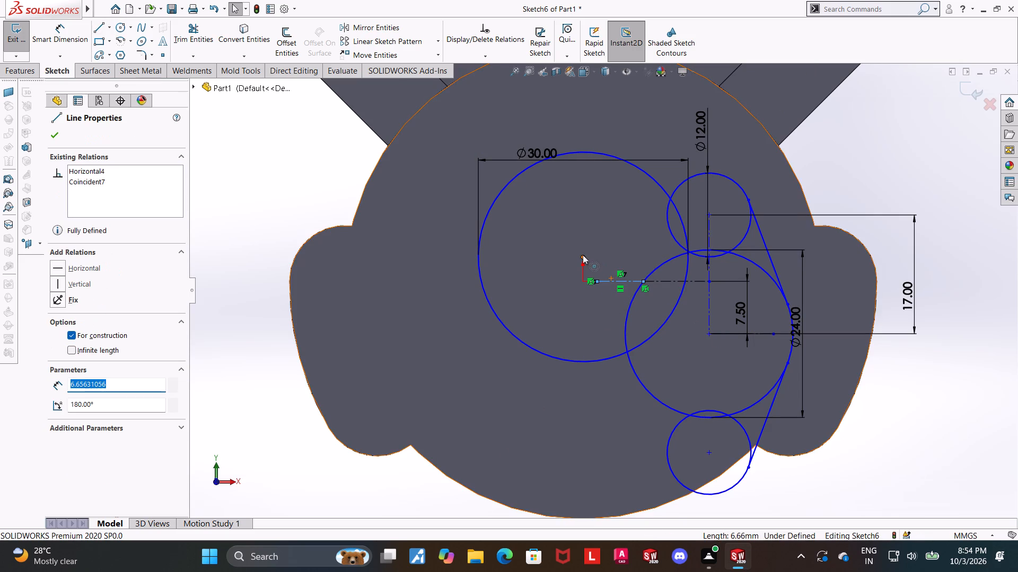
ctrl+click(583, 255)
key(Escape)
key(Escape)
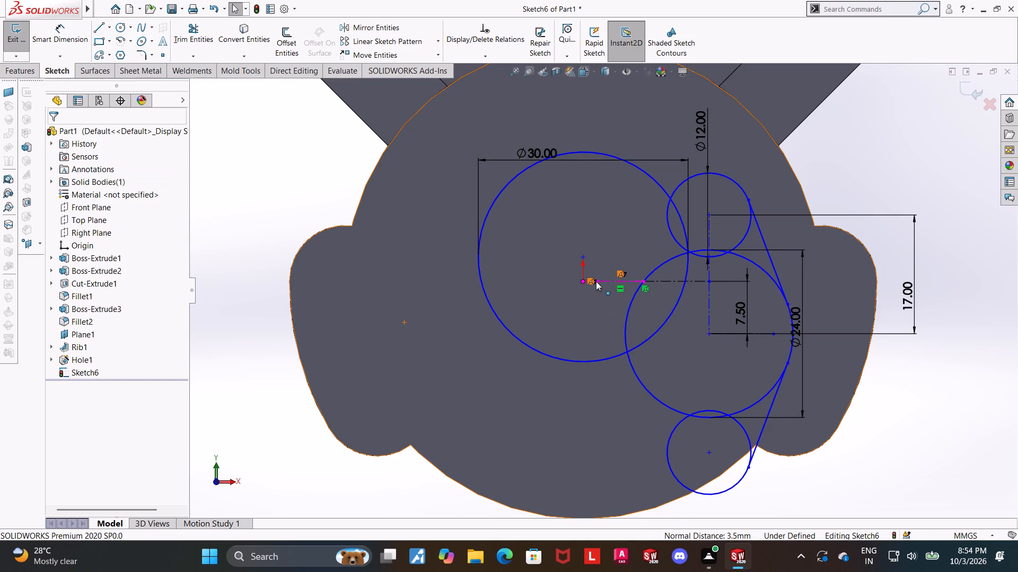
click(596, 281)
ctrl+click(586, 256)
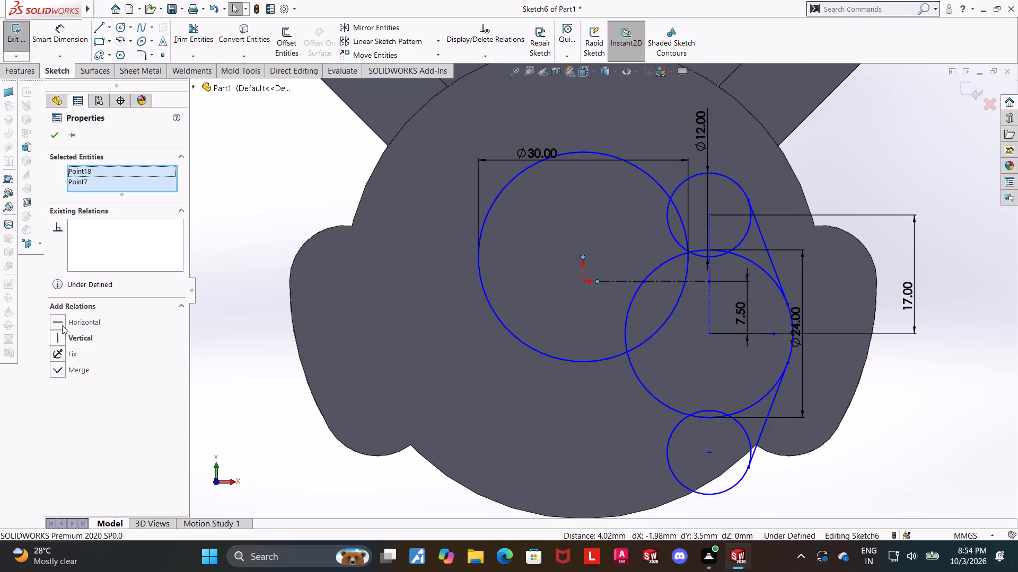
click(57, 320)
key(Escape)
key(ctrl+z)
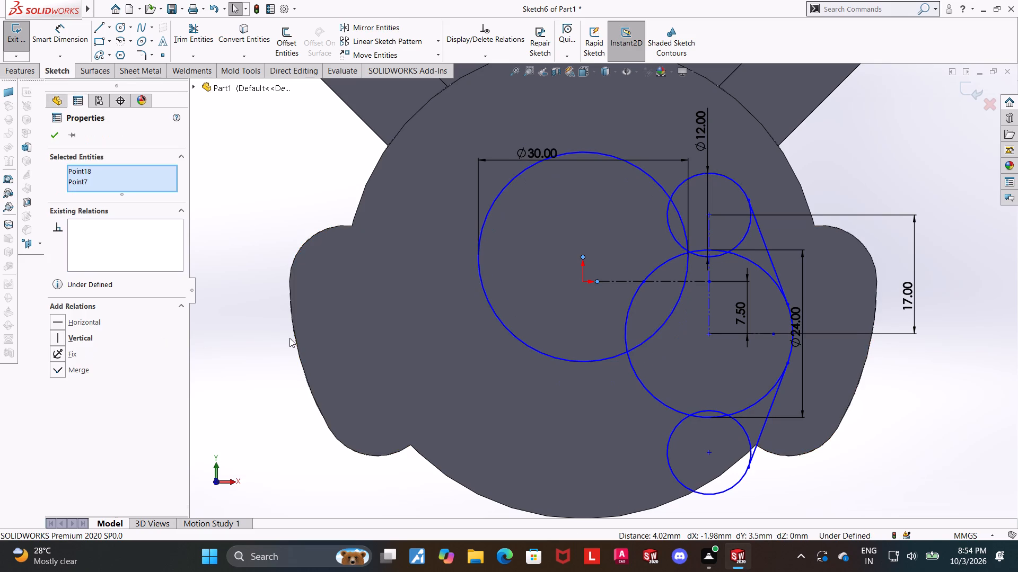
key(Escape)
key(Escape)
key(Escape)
Dimension the vertical distance between the origin and the 30 mm circle's centre.
click(47, 35)
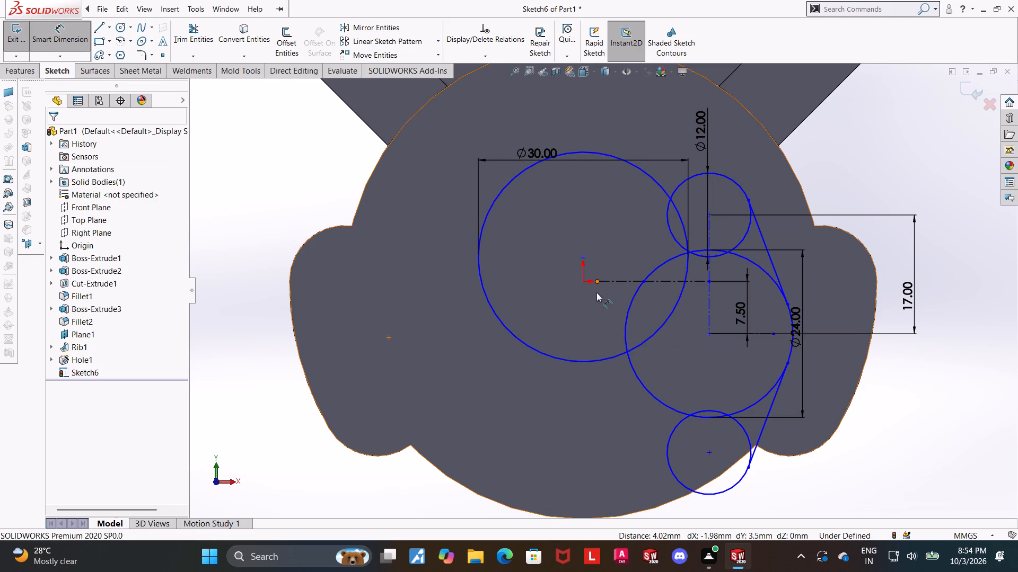
click(583, 282)
click(582, 257)
click(516, 269)
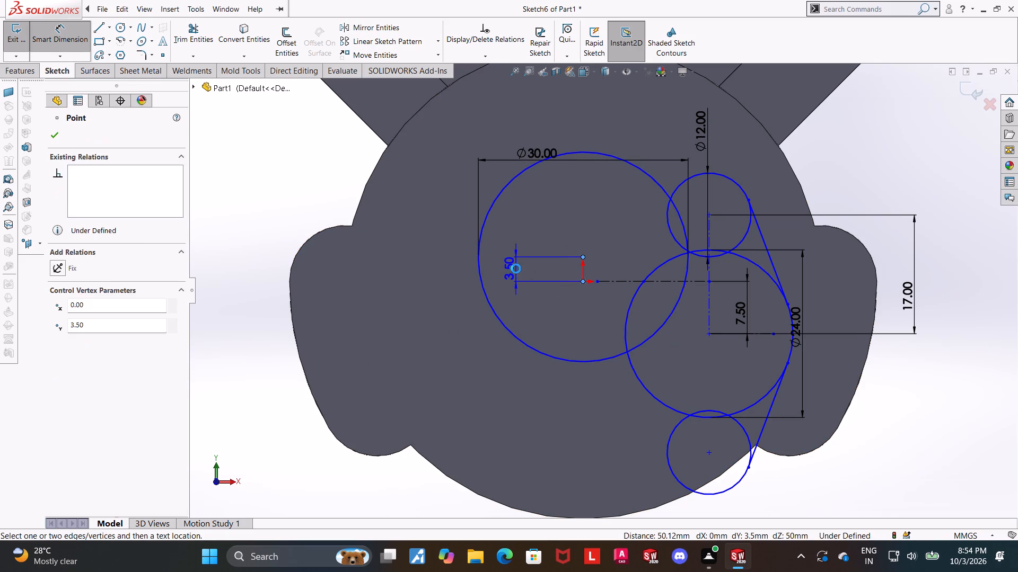
click(468, 253)
key(Escape)
key(Escape)
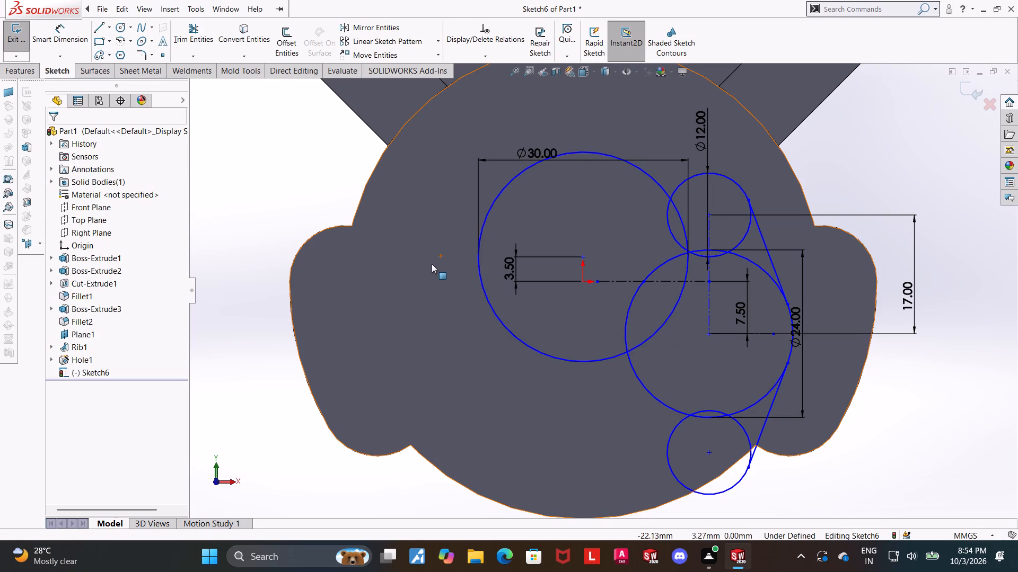
key(Escape)
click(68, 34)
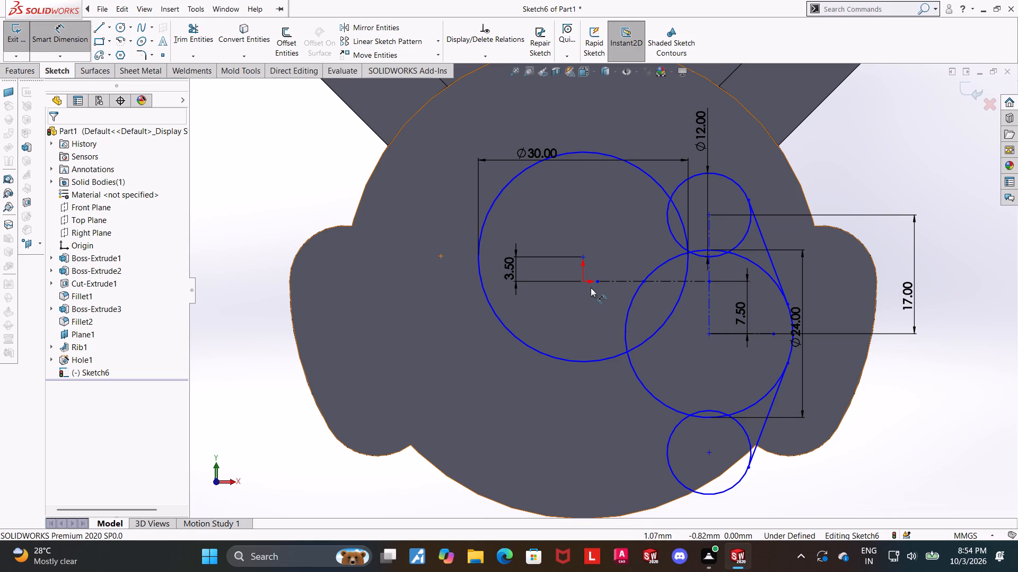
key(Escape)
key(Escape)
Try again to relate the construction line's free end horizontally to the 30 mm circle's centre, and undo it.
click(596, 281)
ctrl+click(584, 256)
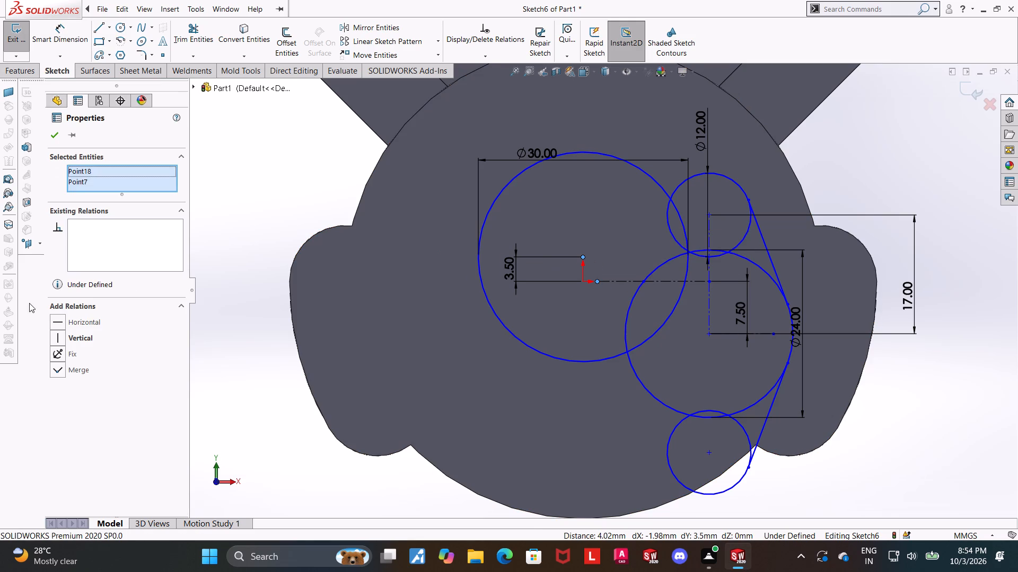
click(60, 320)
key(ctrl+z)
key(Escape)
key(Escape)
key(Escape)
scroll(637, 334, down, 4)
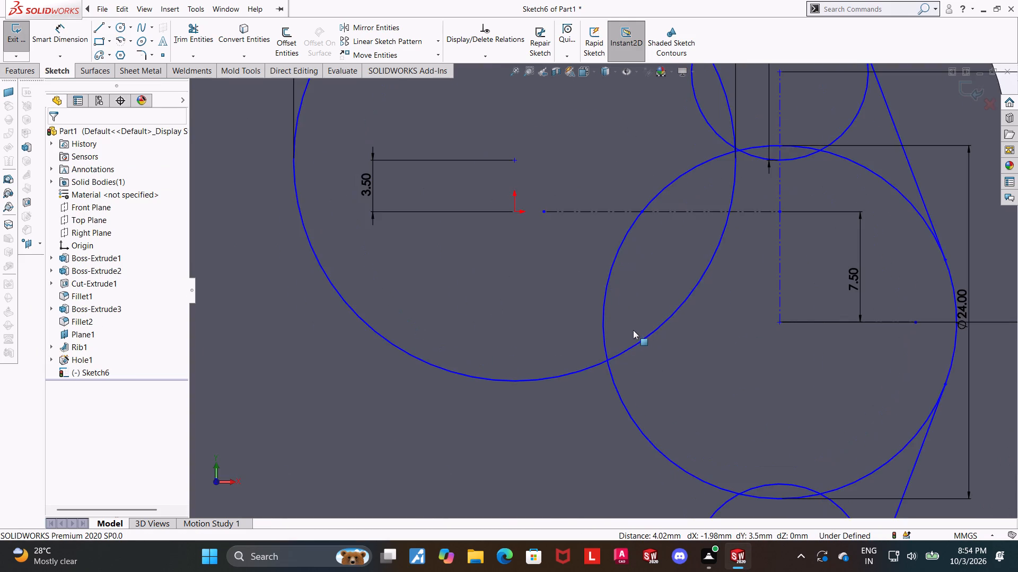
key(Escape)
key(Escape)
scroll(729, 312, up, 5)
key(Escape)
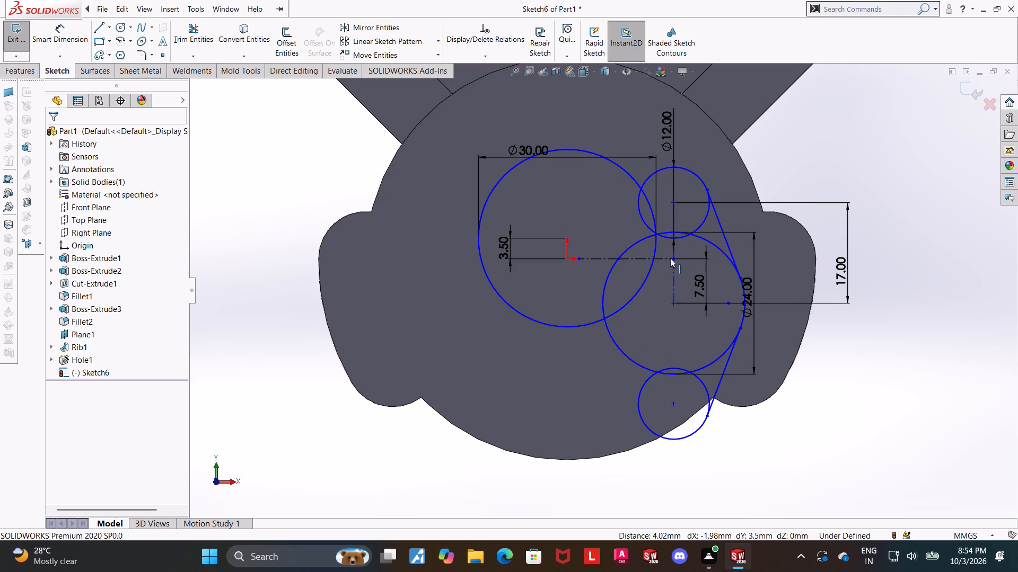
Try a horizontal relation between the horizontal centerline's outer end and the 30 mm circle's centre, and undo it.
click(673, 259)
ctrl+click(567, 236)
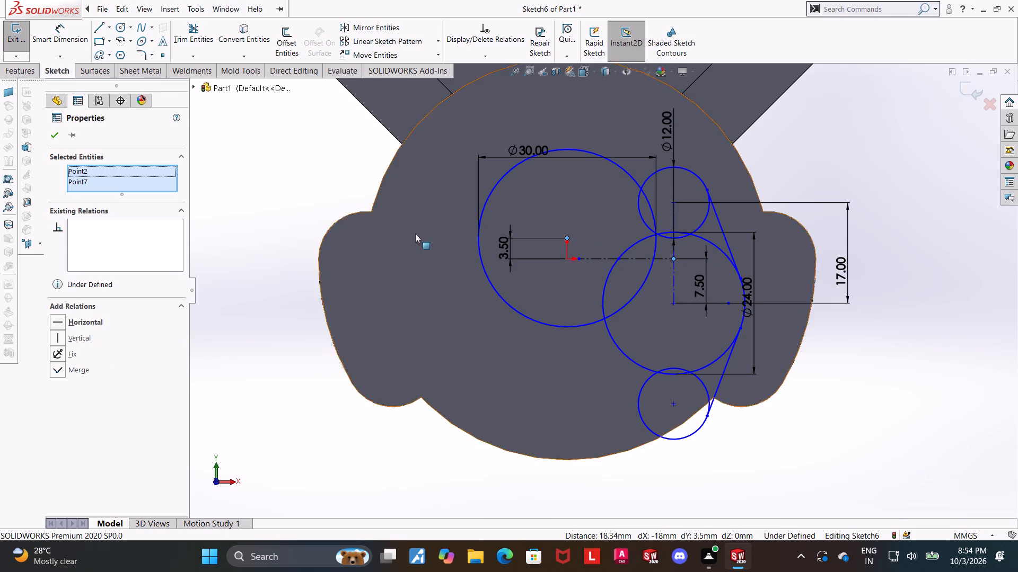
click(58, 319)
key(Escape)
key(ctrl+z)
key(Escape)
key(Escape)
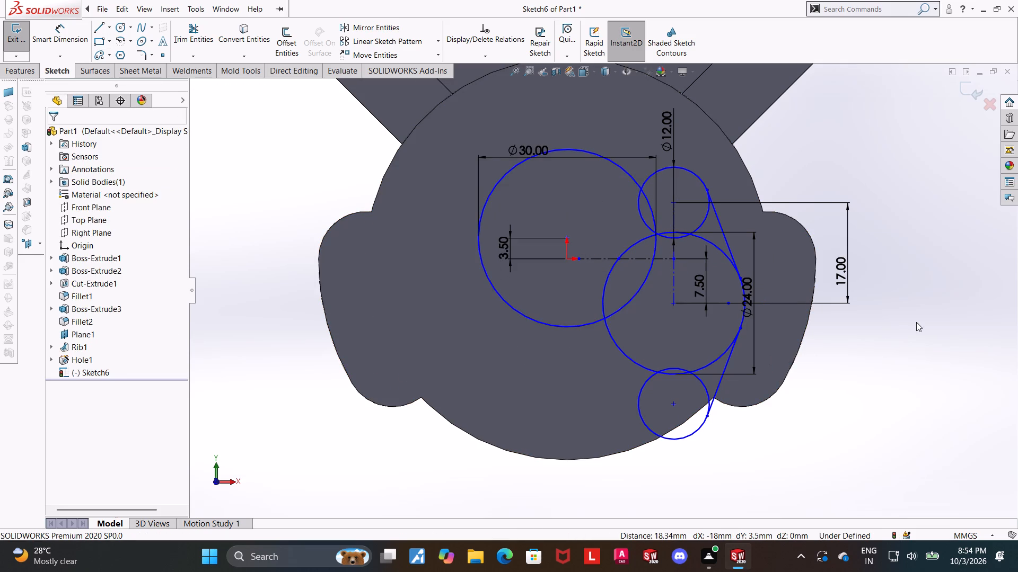
Add a vertical relation between the 30 mm circle's centre and the origin.
click(924, 322)
scroll(623, 212, down, 4)
key(Escape)
scroll(497, 340, down, 2)
key(Escape)
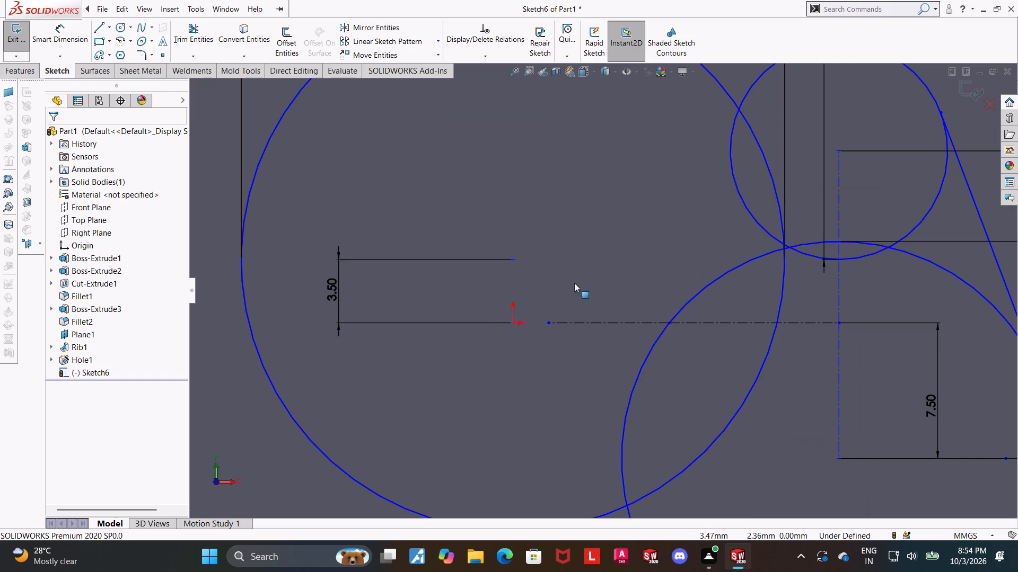
click(511, 258)
ctrl+click(511, 324)
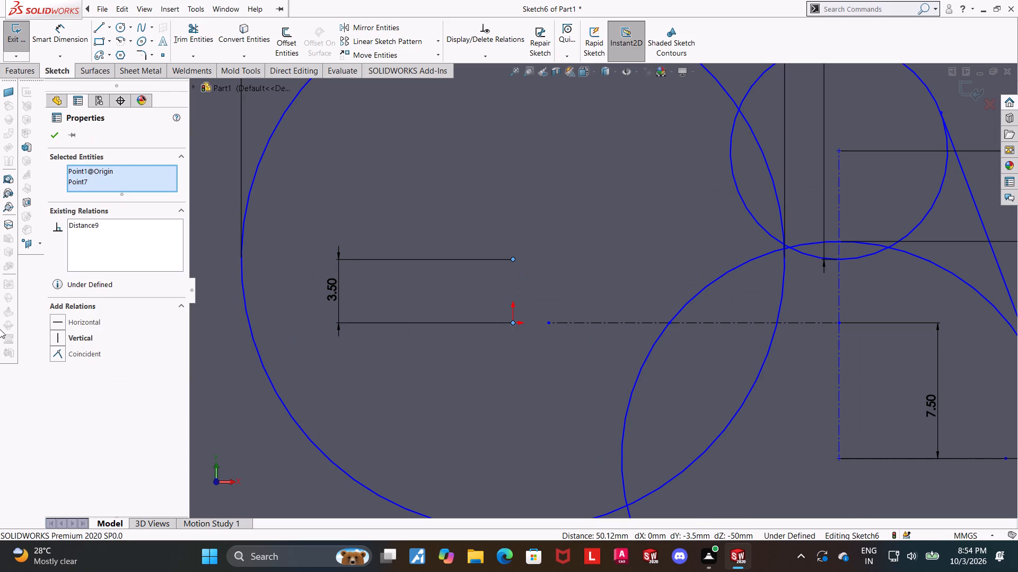
click(52, 340)
key(Escape)
key(Escape)
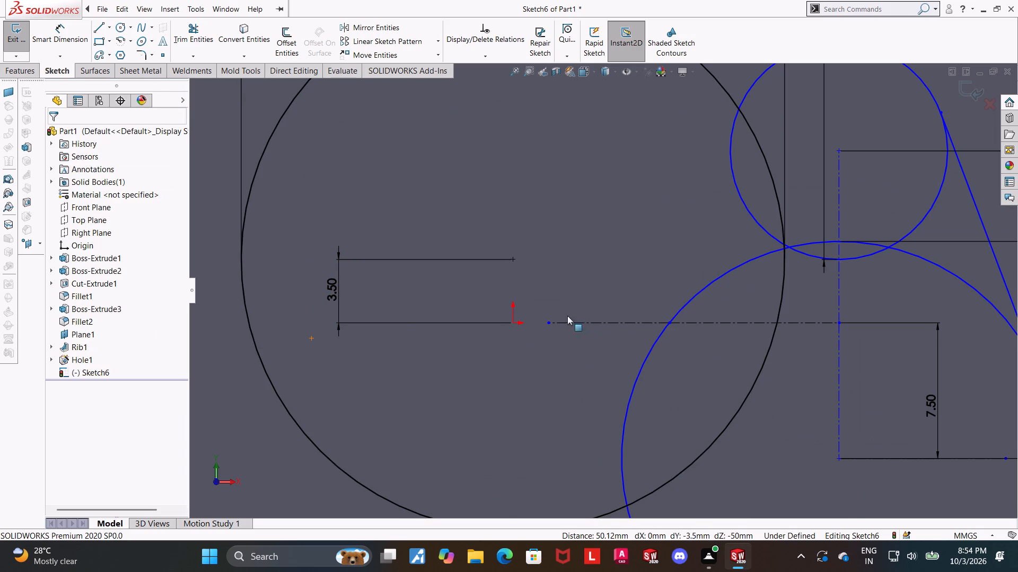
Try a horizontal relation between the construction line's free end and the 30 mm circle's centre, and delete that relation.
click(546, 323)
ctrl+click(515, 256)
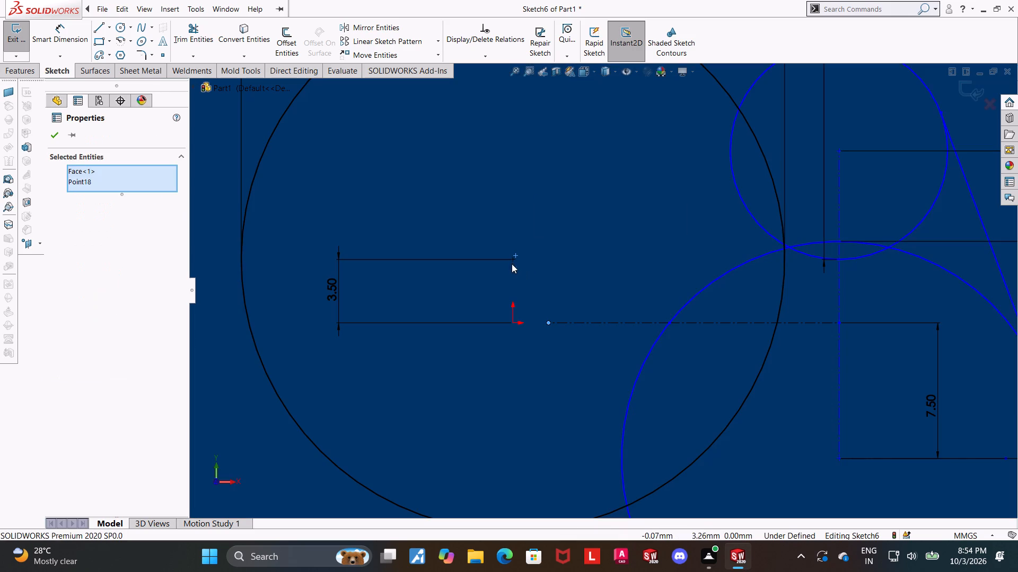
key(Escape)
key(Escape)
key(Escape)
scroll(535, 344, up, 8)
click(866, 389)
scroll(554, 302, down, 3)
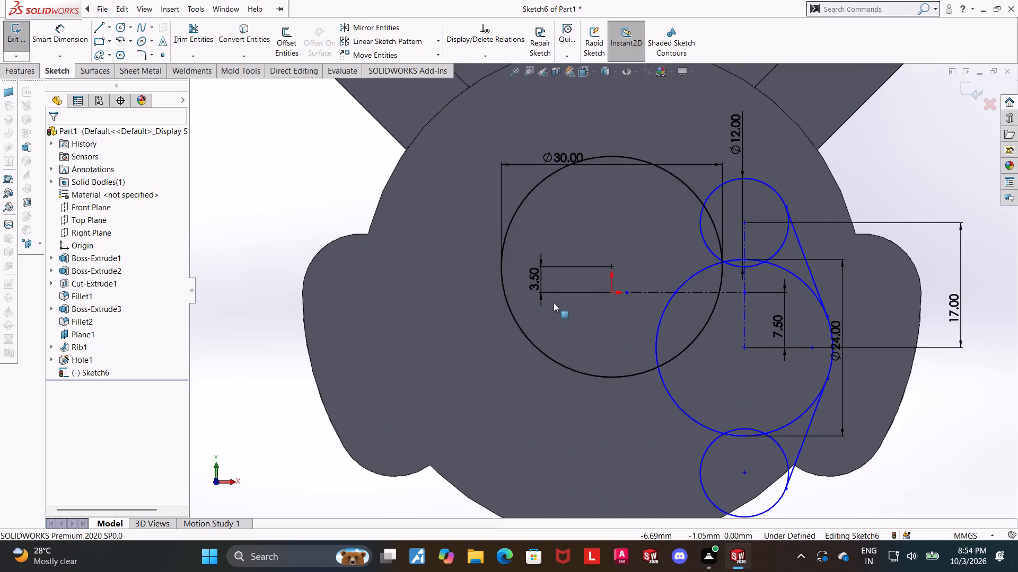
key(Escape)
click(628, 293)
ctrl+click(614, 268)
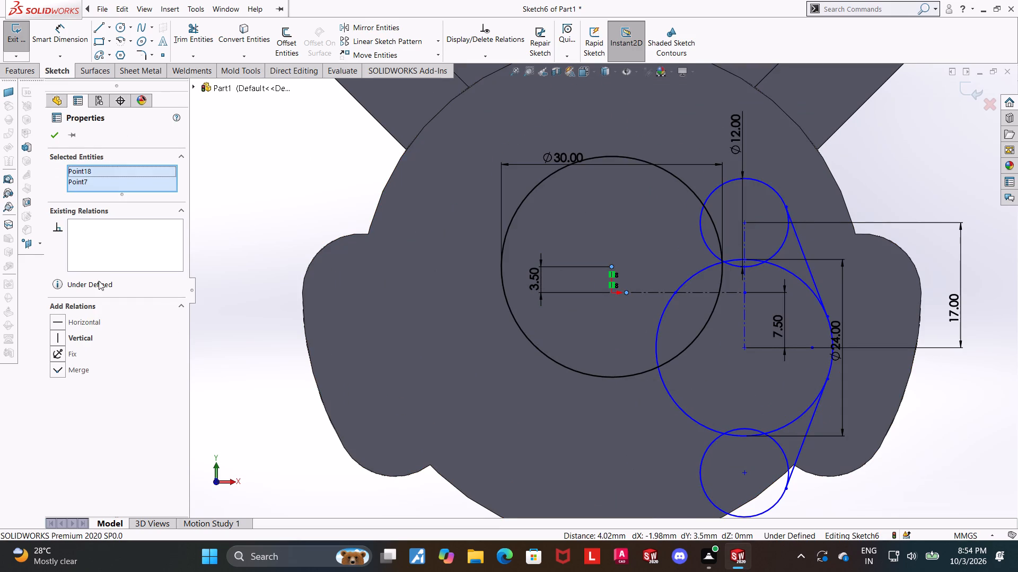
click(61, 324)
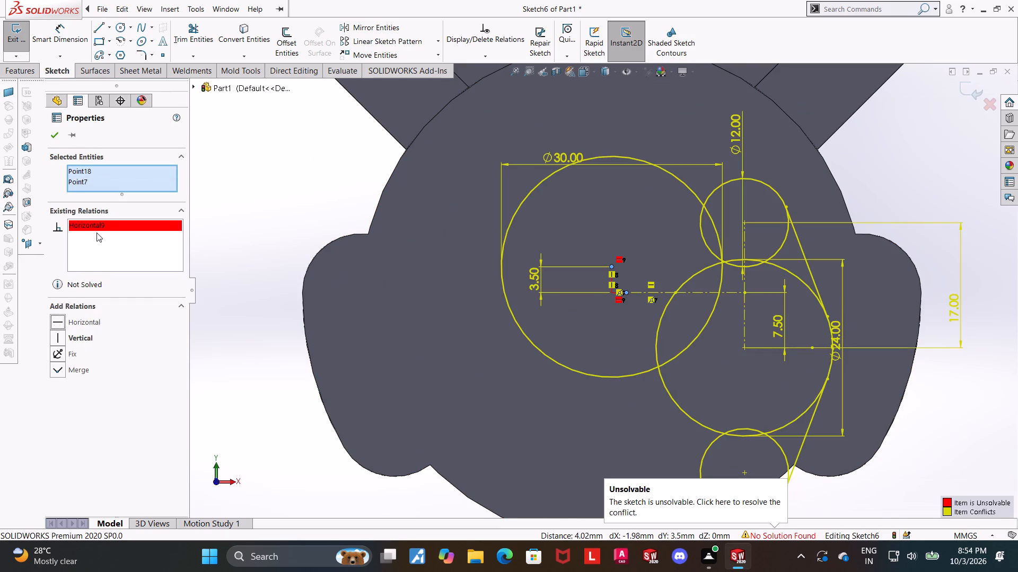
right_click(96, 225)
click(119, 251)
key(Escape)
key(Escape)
Delete both segments of the horizontal construction line between the origin and the vertical centerline.
scroll(779, 301, down, 2)
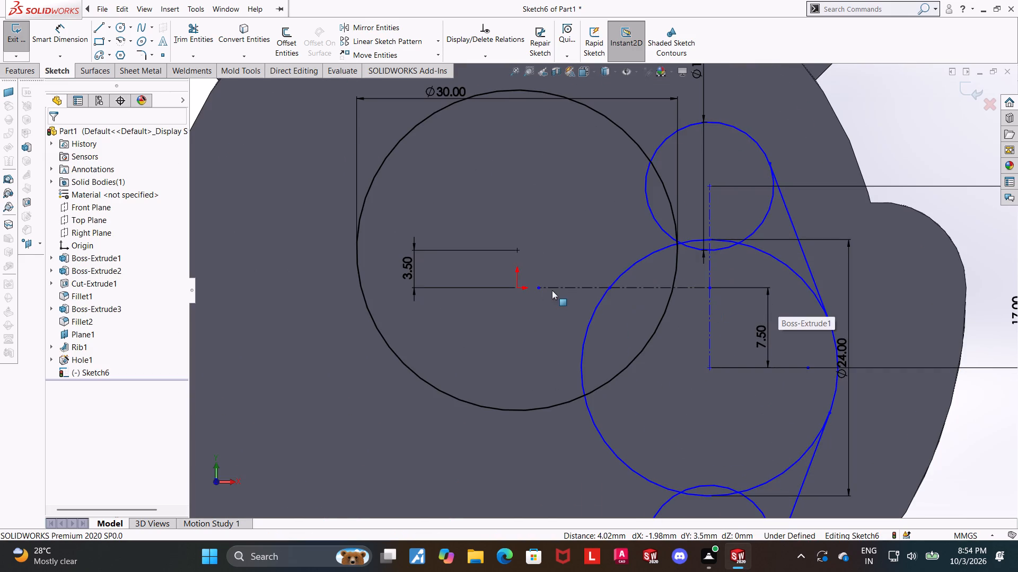
right_click(559, 285)
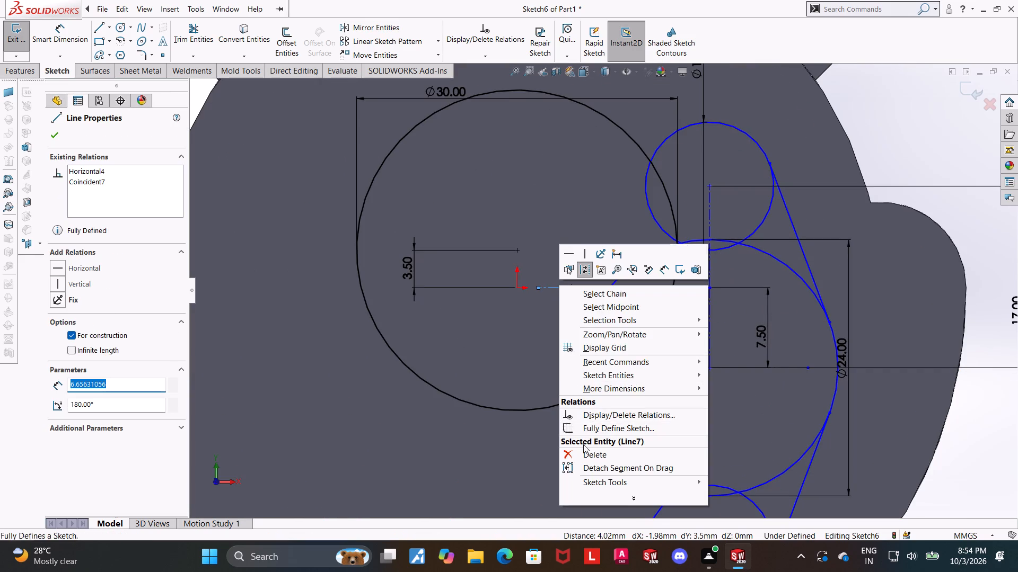
click(585, 452)
key(Escape)
right_click(635, 286)
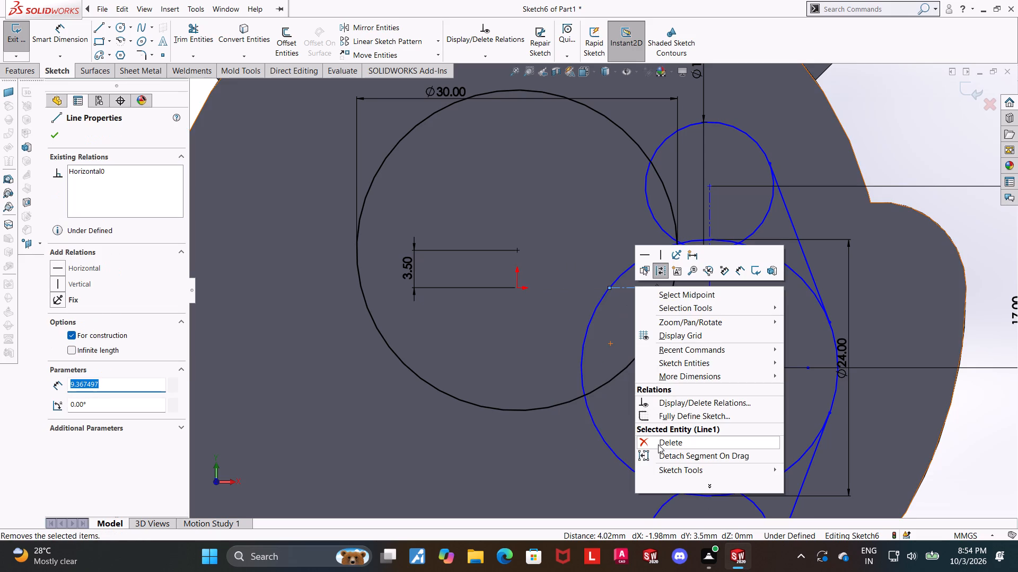
click(657, 445)
key(Escape)
key(Escape)
Add a horizontal relation between the 30 mm circle's centre and the point ending the 7.5 mm dimension on the vertical centerline.
click(709, 289)
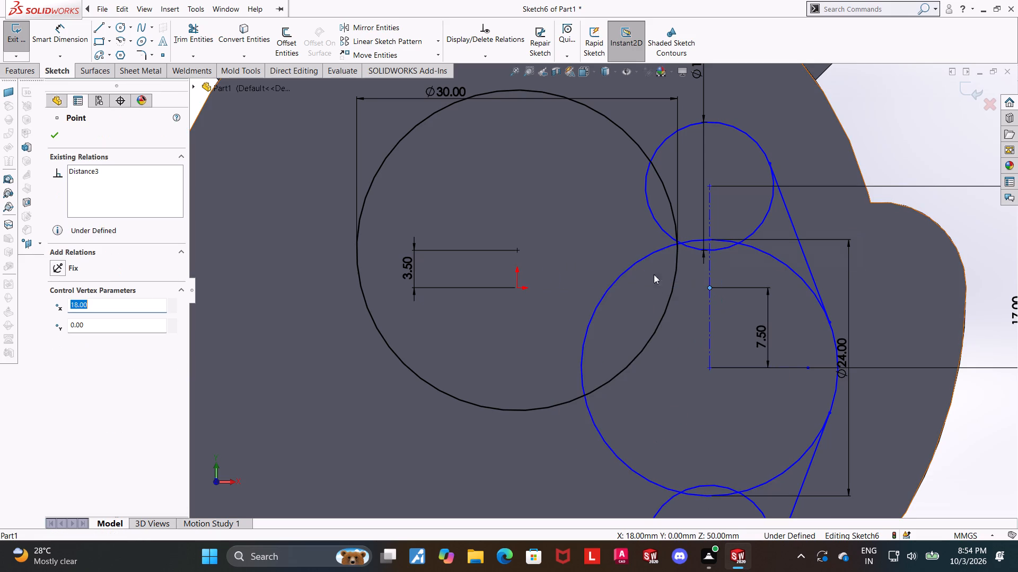
ctrl+click(518, 251)
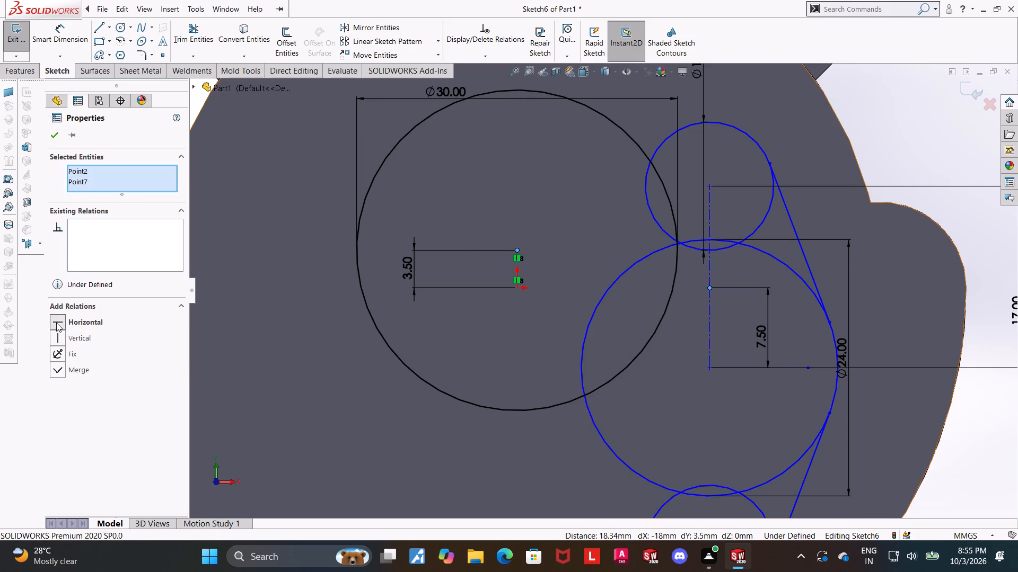
click(56, 323)
key(Escape)
key(Escape)
scroll(665, 367, up, 2)
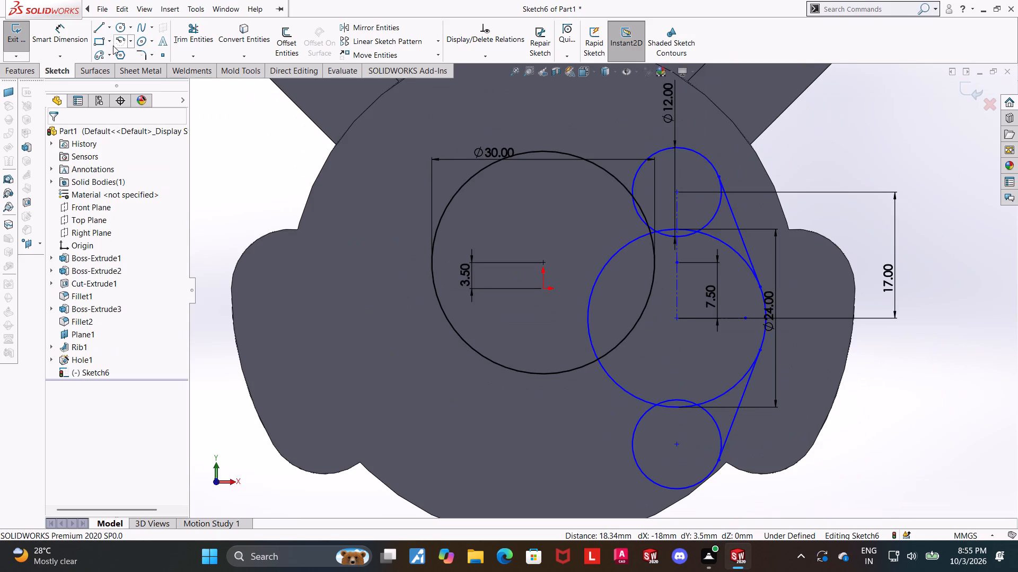
Draw a horizontal construction line from the 30 mm circle's centre to the 7.5 mm dimension's upper point on the vertical centerline.
click(109, 30)
click(110, 60)
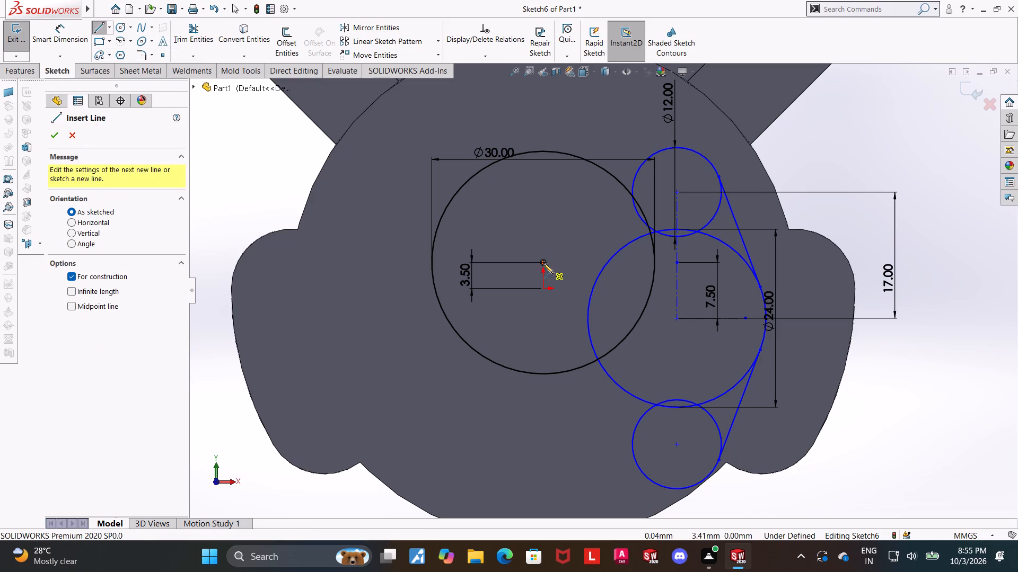
click(543, 263)
click(677, 264)
key(Escape)
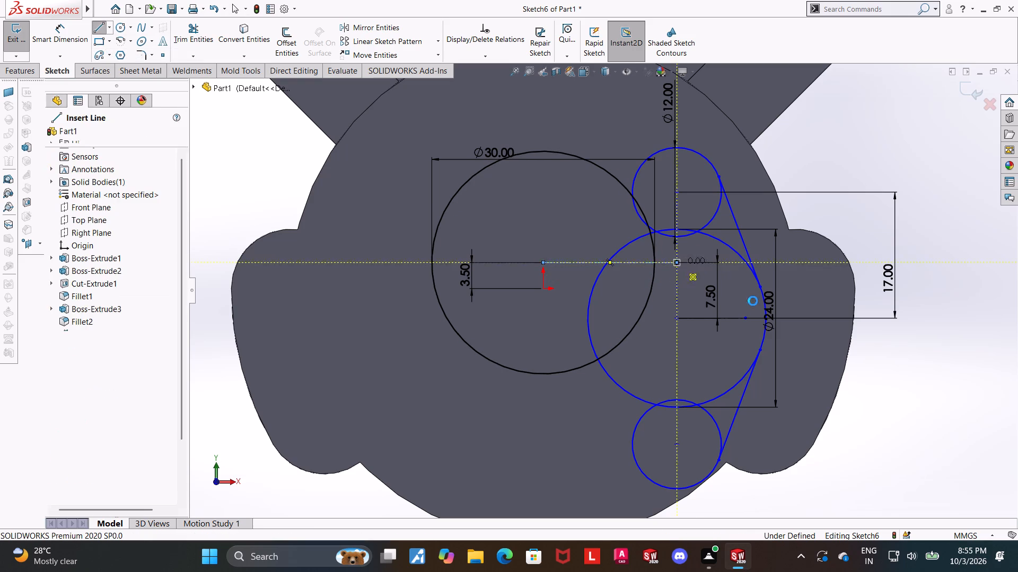
key(Escape)
key(Escape)
Delete the 17 mm and 7.5 mm vertical dimensions beside the 24 mm circle.
scroll(950, 366, up, 2)
click(835, 350)
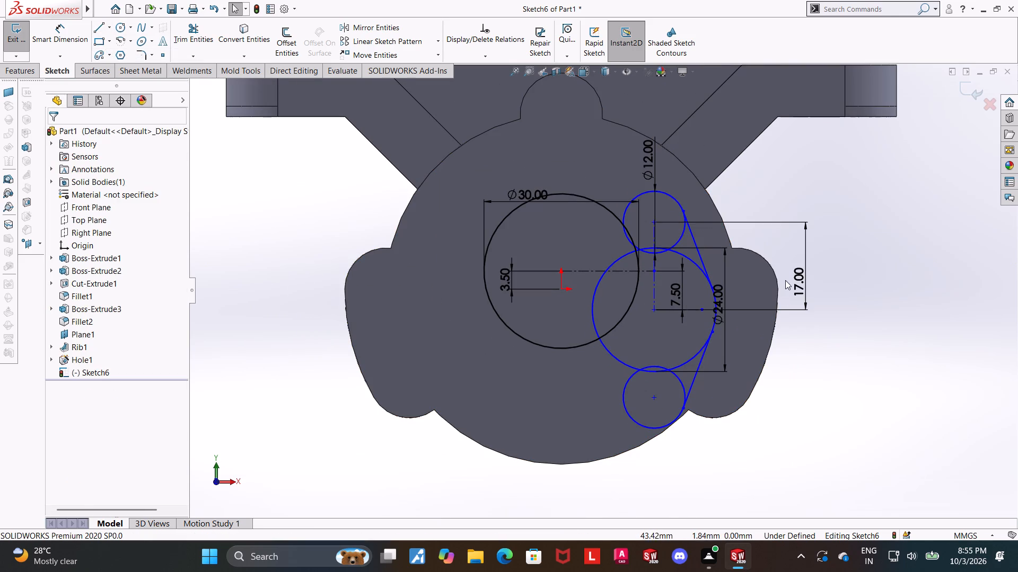
right_click(798, 290)
click(820, 420)
key(Escape)
scroll(710, 299, down, 3)
key(Escape)
key(Escape)
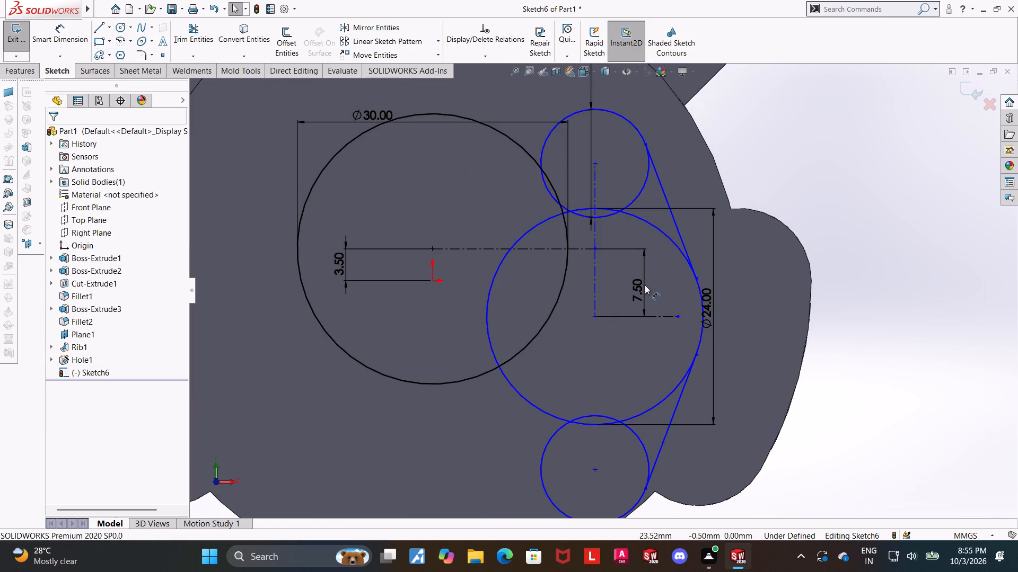
right_click(637, 282)
click(680, 418)
key(Escape)
key(Escape)
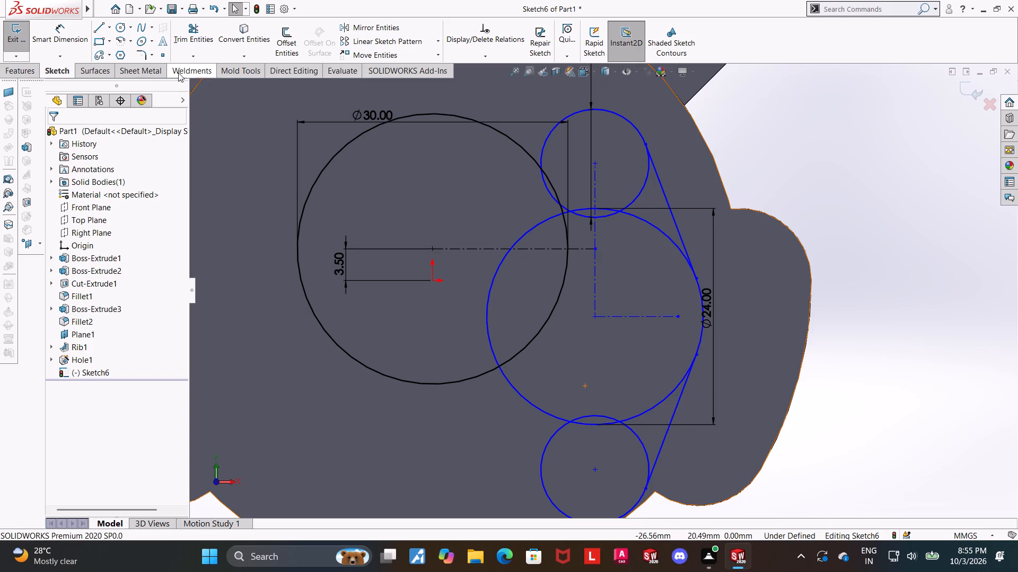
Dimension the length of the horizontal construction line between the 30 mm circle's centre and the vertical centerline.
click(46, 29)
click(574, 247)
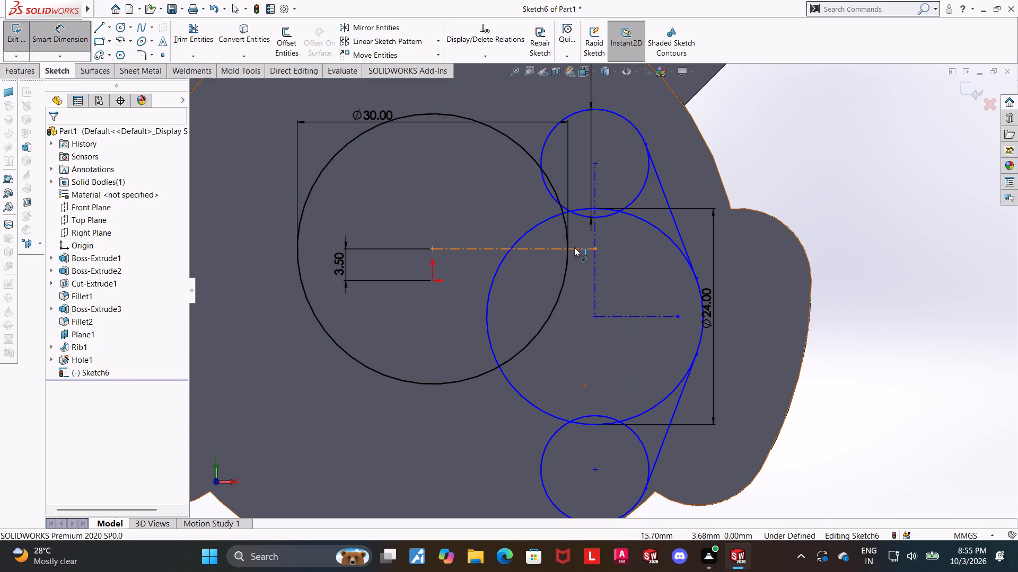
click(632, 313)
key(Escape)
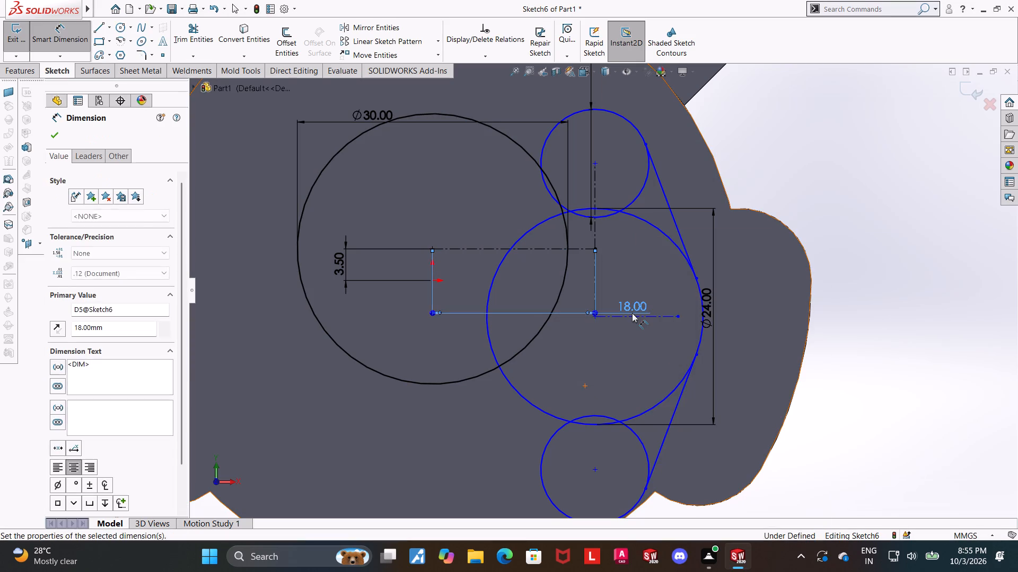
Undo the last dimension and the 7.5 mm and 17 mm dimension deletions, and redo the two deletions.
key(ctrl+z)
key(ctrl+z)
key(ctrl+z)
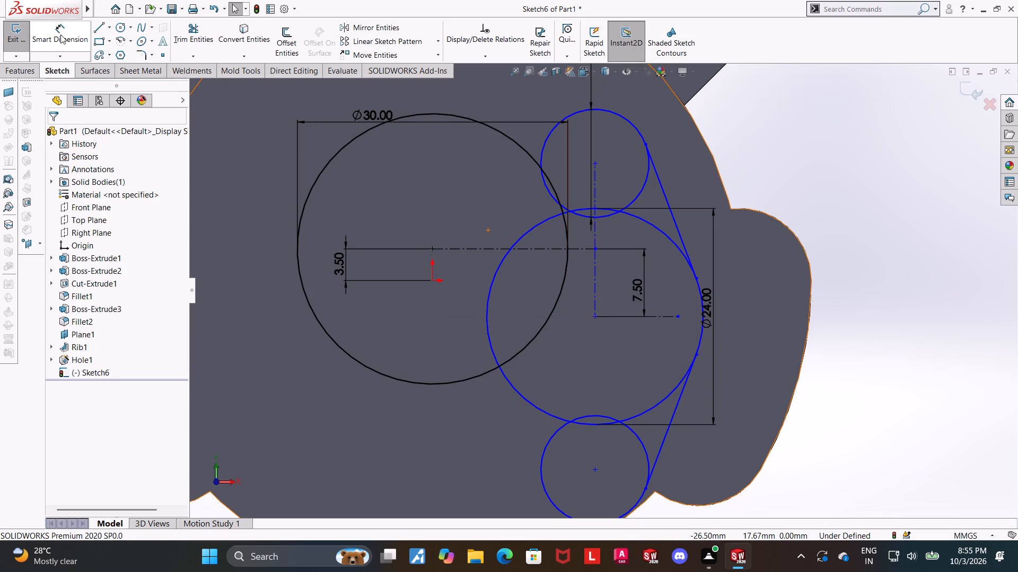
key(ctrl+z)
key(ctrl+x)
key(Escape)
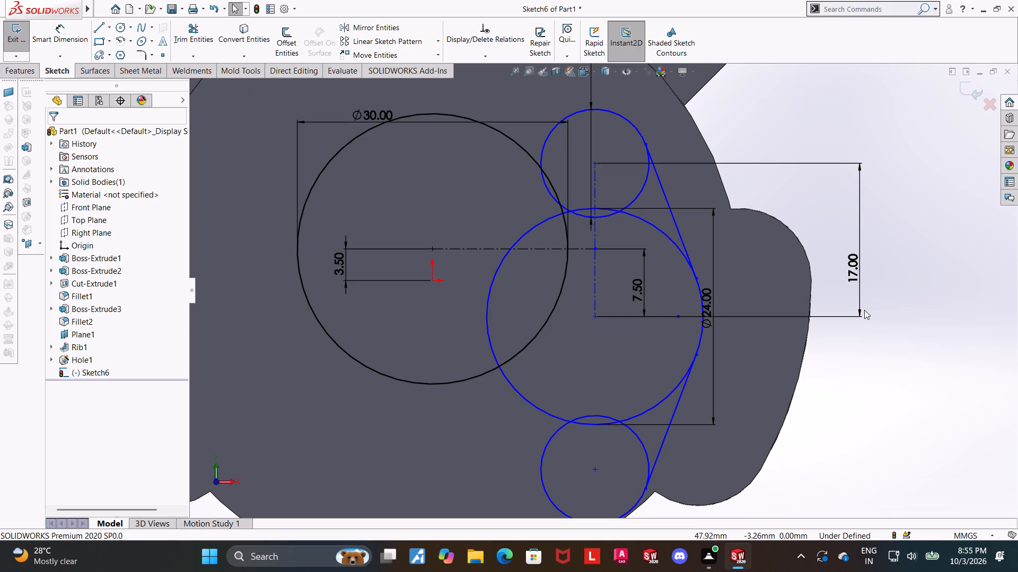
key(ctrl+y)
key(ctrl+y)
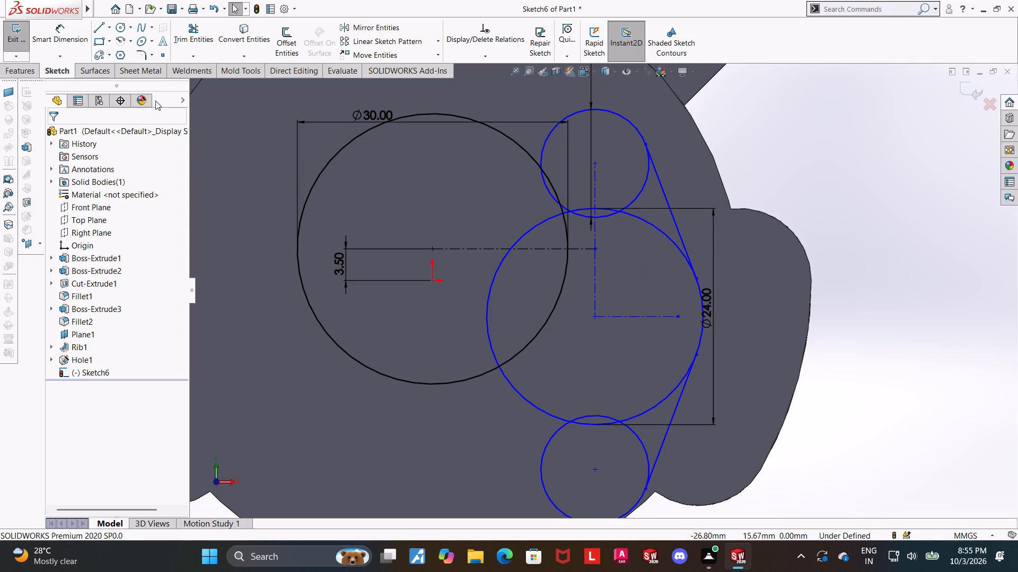
Add a 7.5 mm dimension between the upper horizontal construction line and the one through the 24 mm circle's centre.
click(63, 33)
click(586, 246)
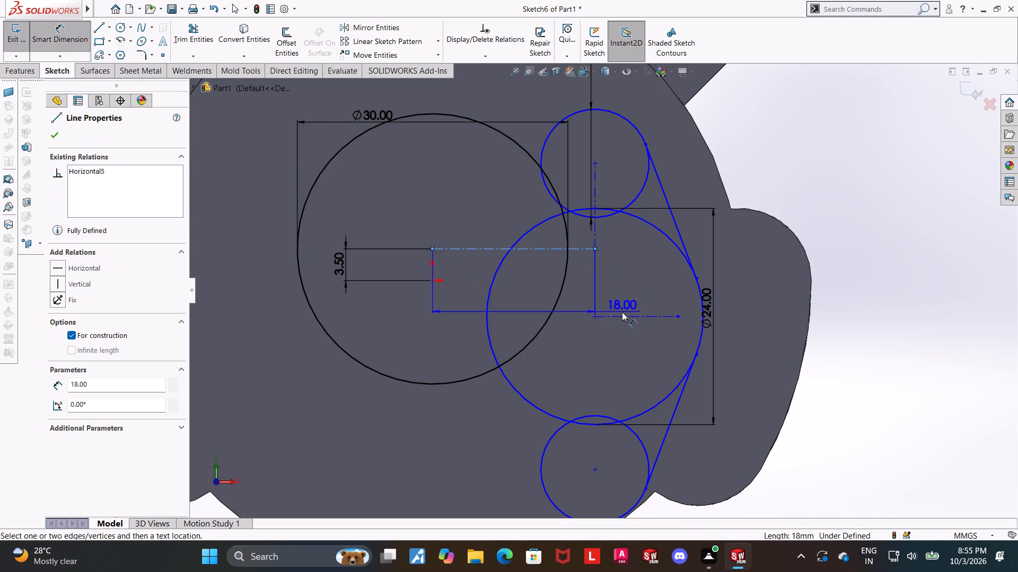
click(624, 315)
click(627, 291)
click(586, 282)
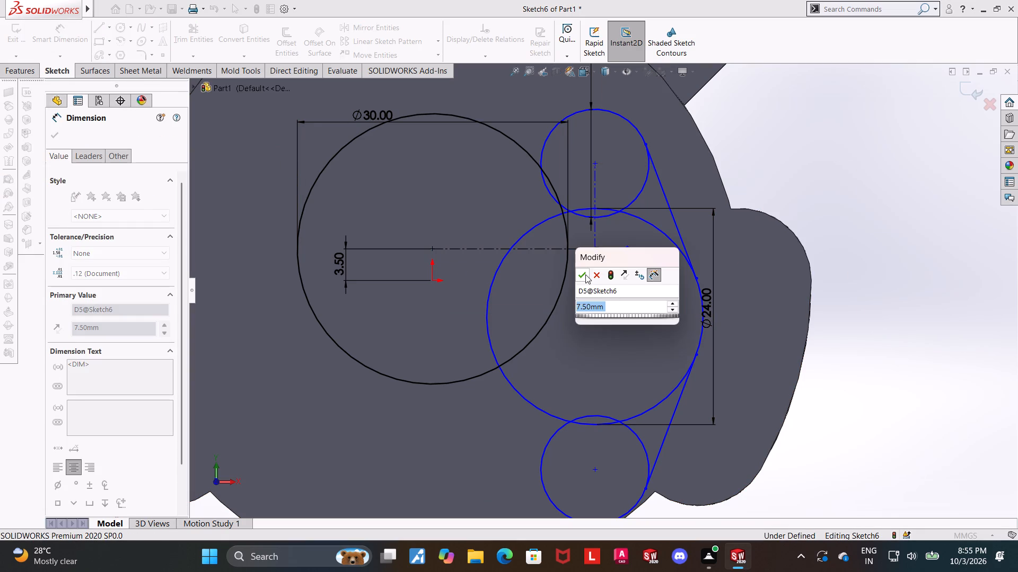
click(585, 274)
key(Escape)
key(Escape)
key(Escape)
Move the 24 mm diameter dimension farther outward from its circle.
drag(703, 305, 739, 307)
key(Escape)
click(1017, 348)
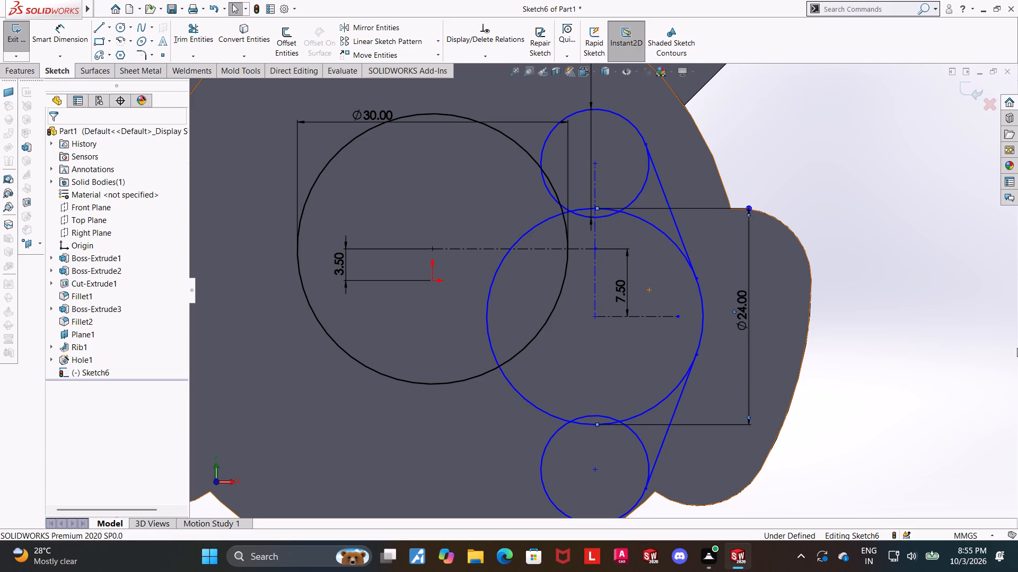
Add a 17 mm dimension from the upper 12 mm circle's centre to the horizontal construction line through the 24 mm circle's centre.
scroll(752, 264, up, 2)
click(46, 38)
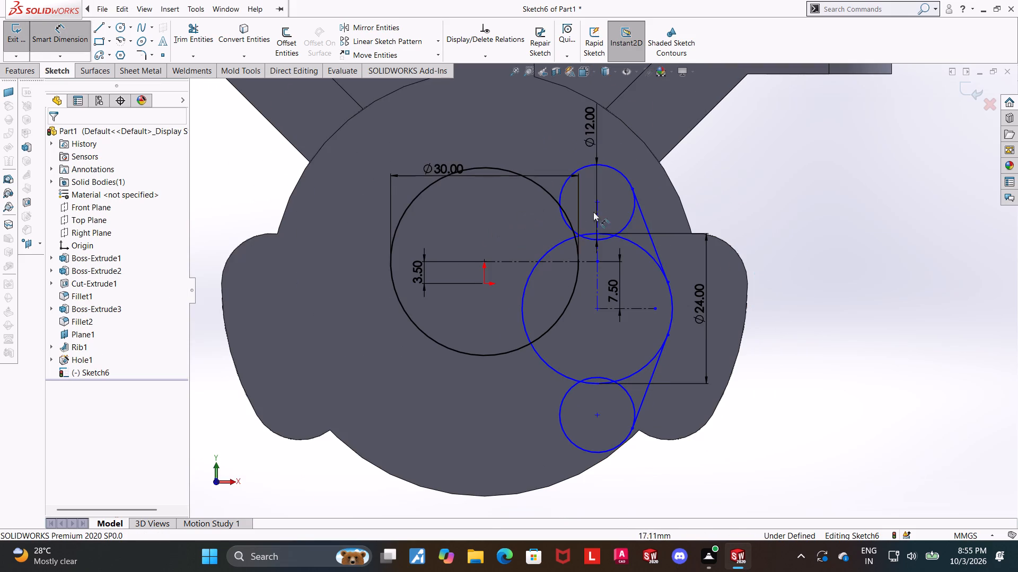
click(599, 201)
click(631, 307)
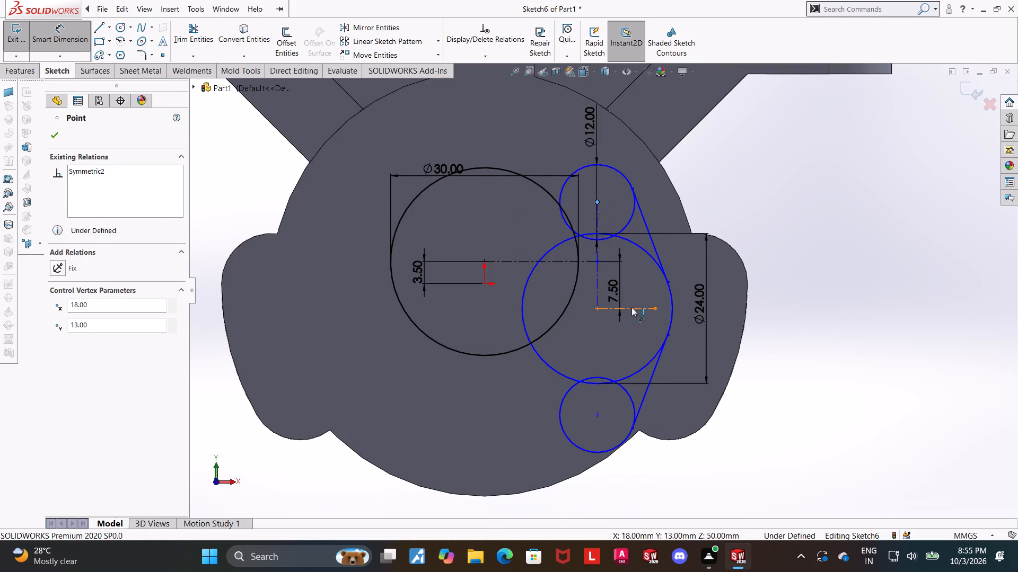
click(800, 282)
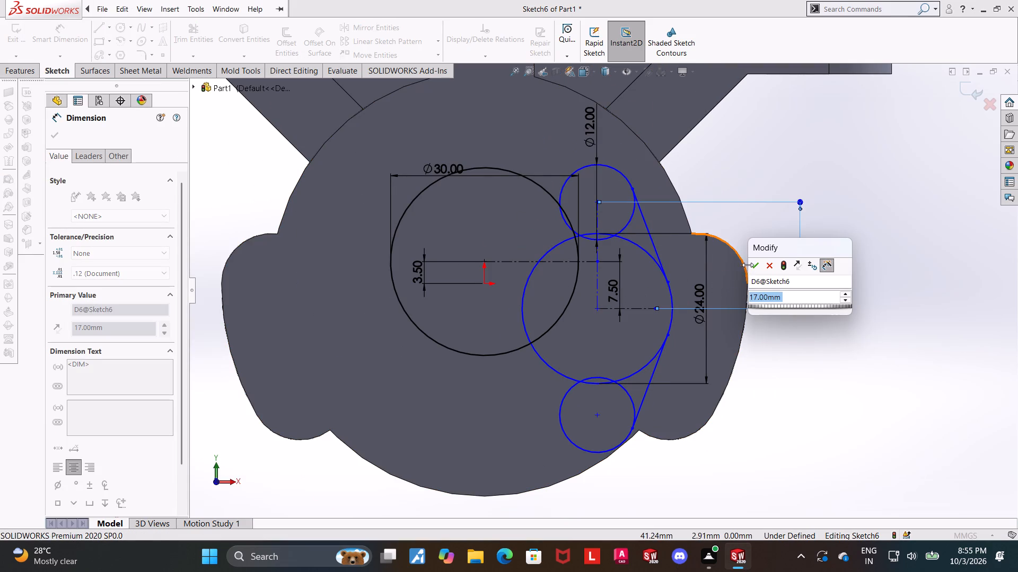
click(752, 264)
key(Escape)
key(Escape)
key(Escape)
Examine the sketch and the existing relations on the vertical centerline, the upper 12 mm circle and the 24 mm circle.
scroll(797, 326, up, 1)
scroll(652, 354, down, 2)
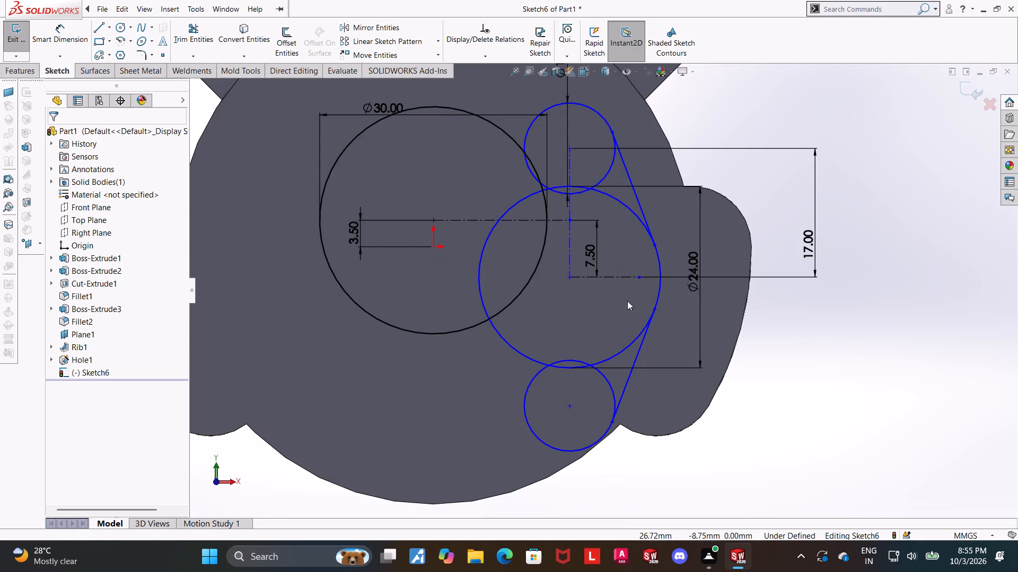
scroll(568, 252, down, 3)
scroll(660, 213, up, 5)
key(Escape)
key(Escape)
scroll(609, 205, down, 5)
key(Escape)
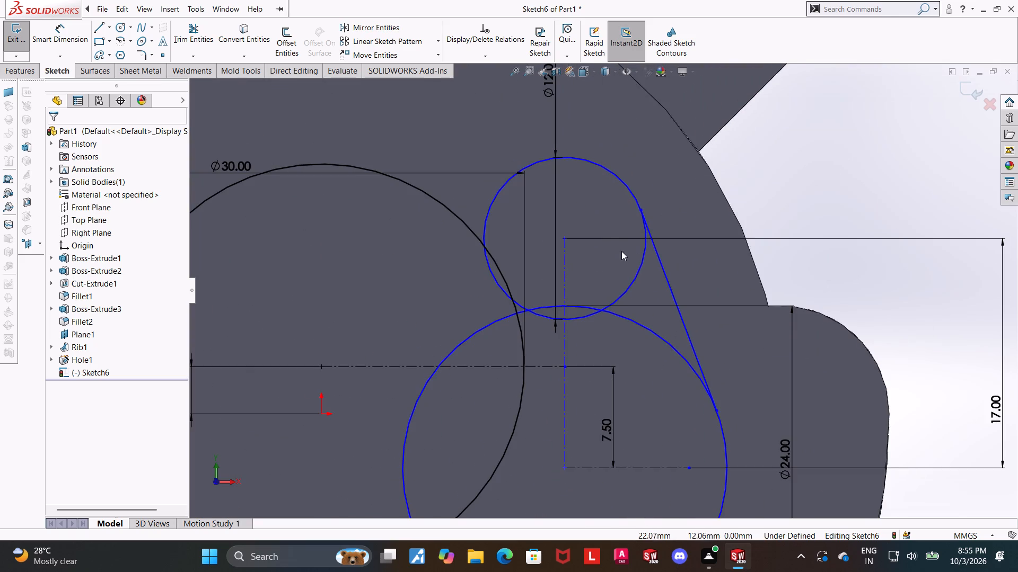
scroll(620, 248, up, 2)
right_click(575, 328)
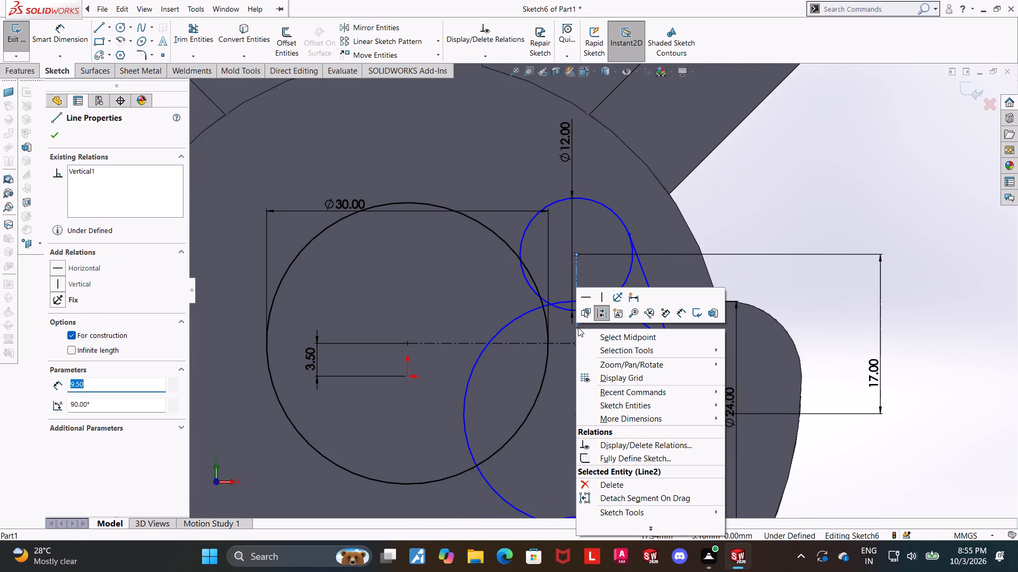
key(Escape)
key(Escape)
key(Escape)
scroll(644, 392, up, 6)
scroll(644, 378, down, 4)
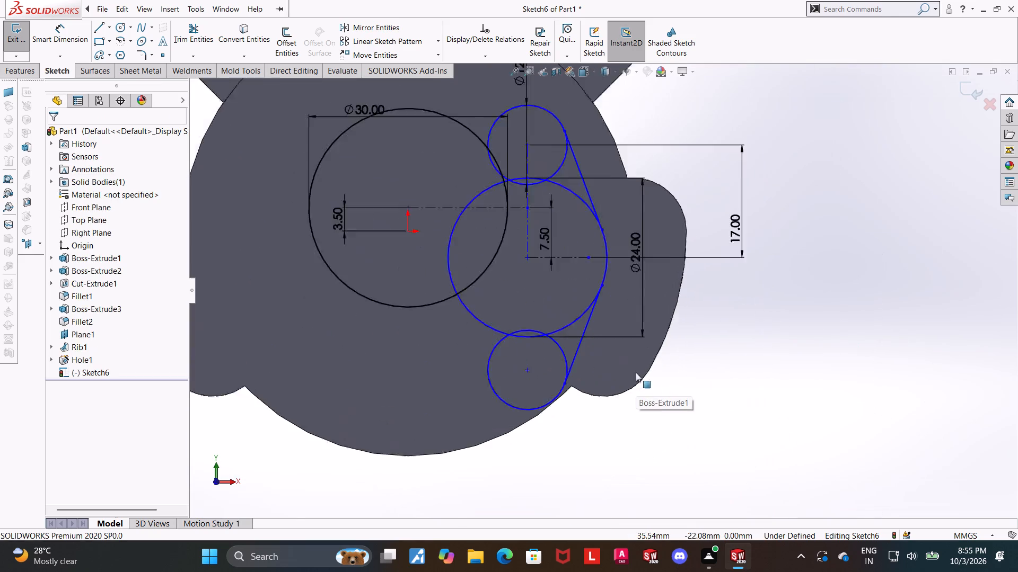
scroll(636, 372, down, 1)
key(Escape)
key(Escape)
scroll(556, 226, up, 3)
click(561, 154)
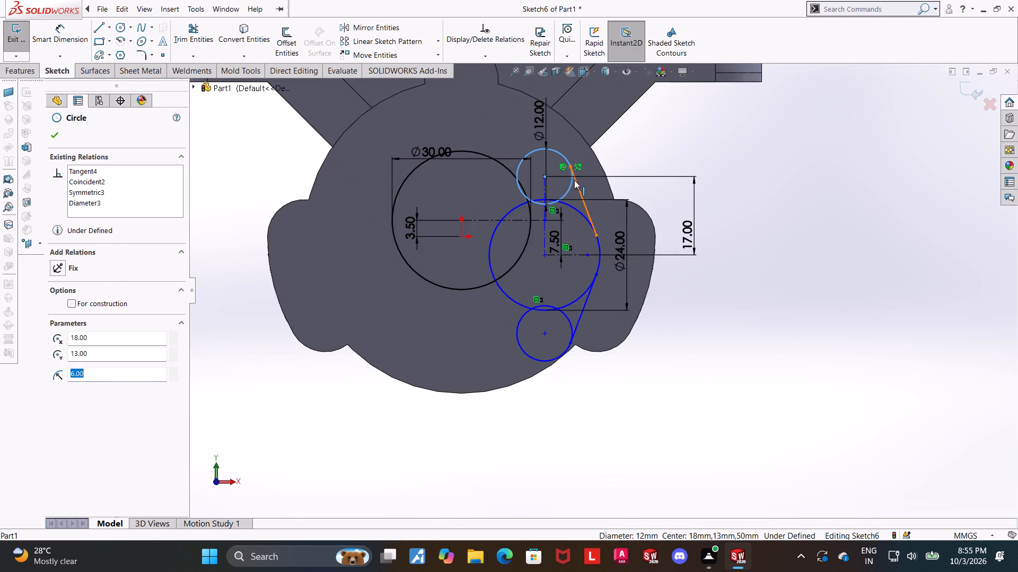
click(759, 309)
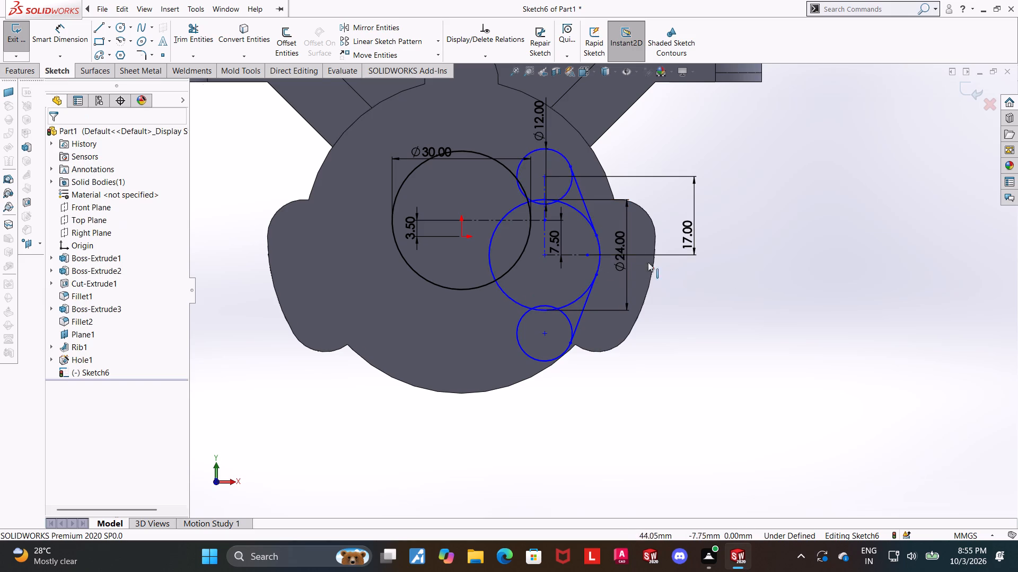
scroll(600, 226, down, 6)
key(Escape)
click(547, 222)
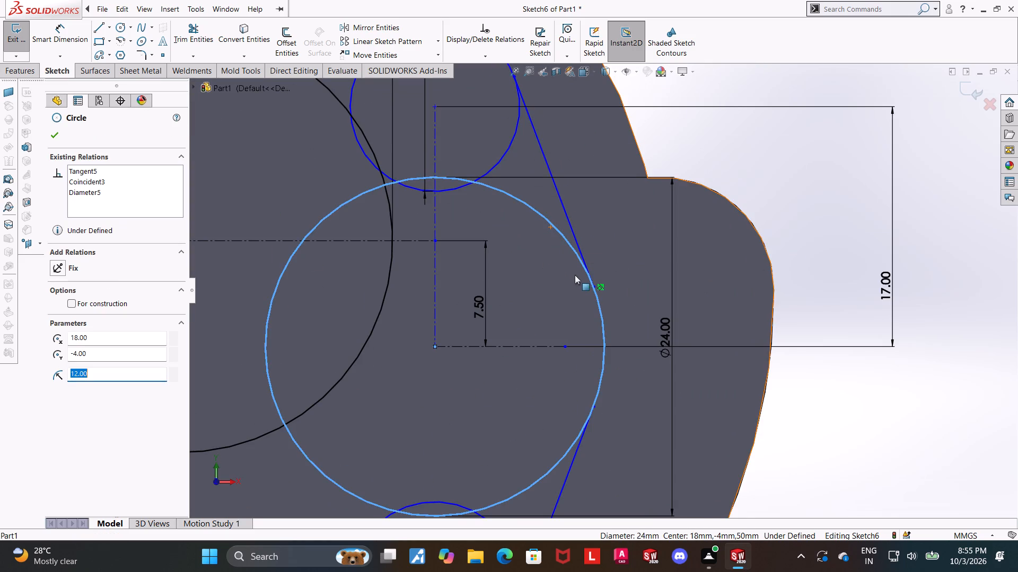
key(Escape)
Delete the 24 mm diameter dimension.
right_click(669, 364)
key(Escape)
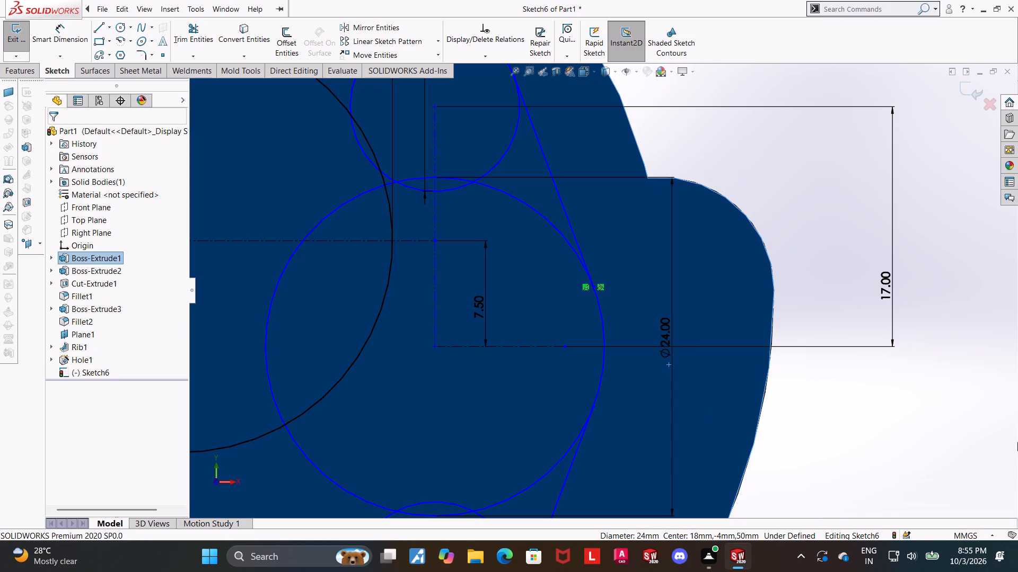
key(Escape)
scroll(930, 384, up, 6)
drag(876, 430, 868, 417)
key(Escape)
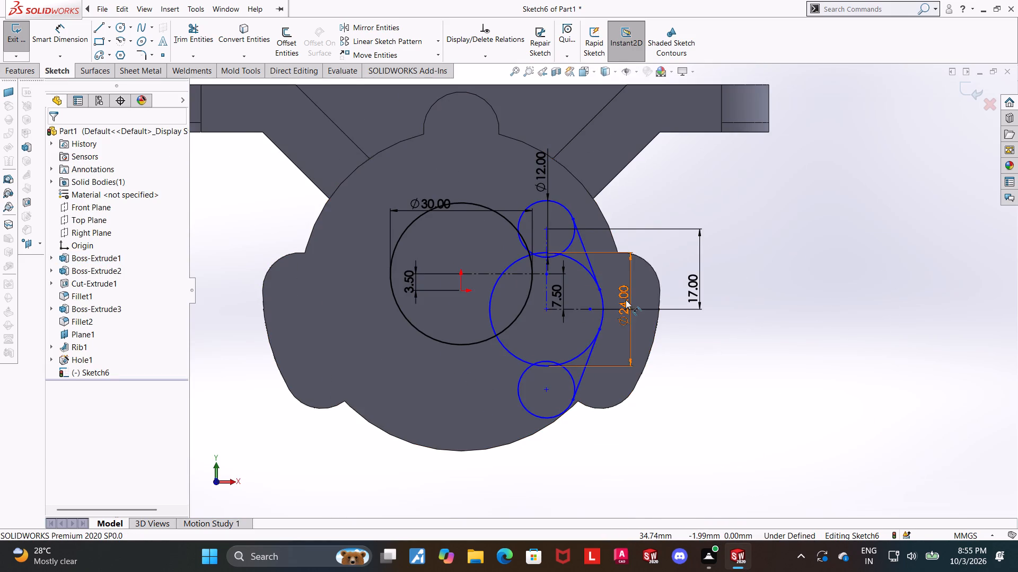
right_click(626, 300)
click(676, 425)
key(Escape)
key(Escape)
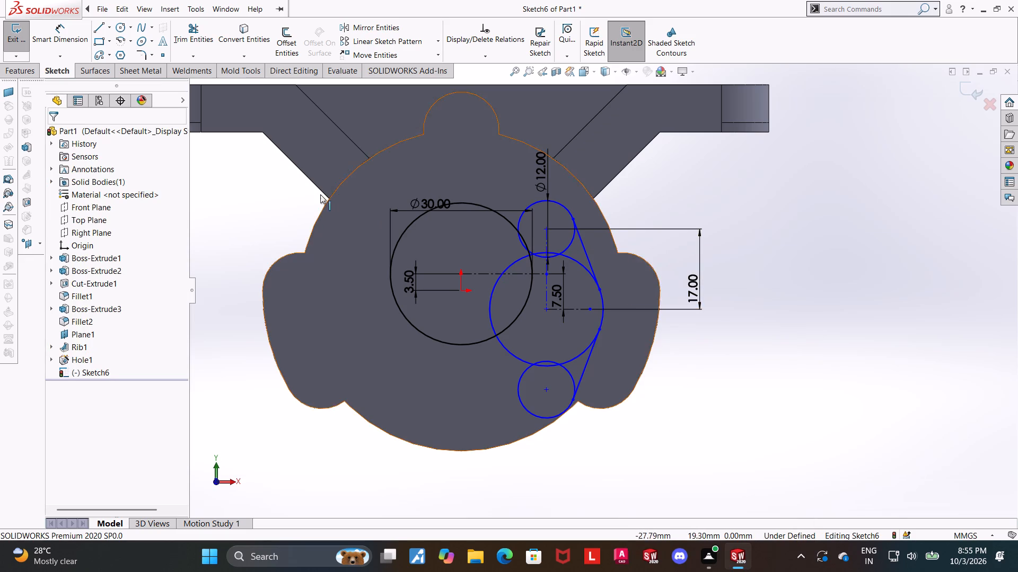
Dimension the diameter of the middle circle as 24 mm.
click(36, 33)
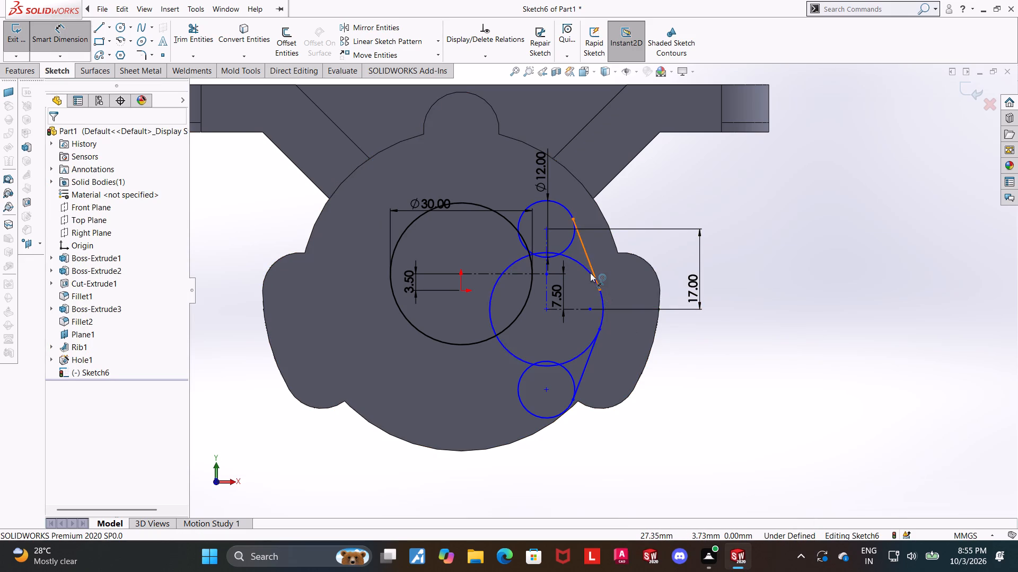
click(589, 272)
click(658, 283)
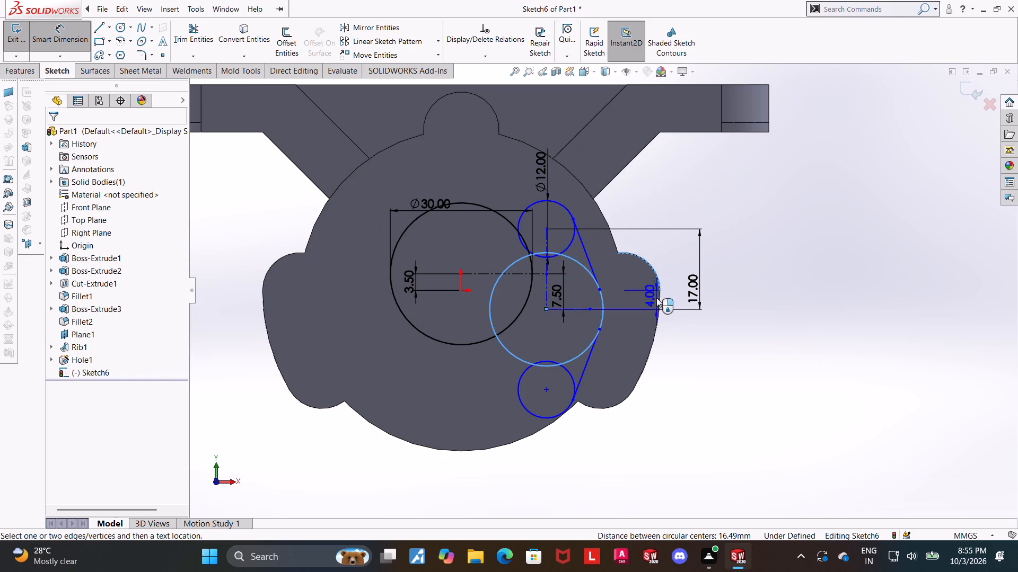
key(Escape)
key(Escape)
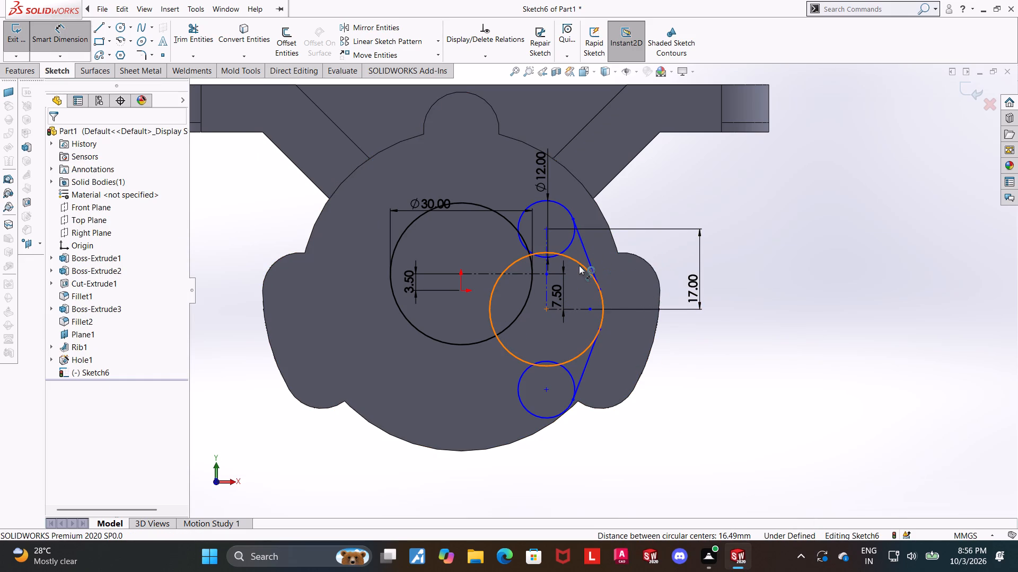
click(579, 265)
click(630, 285)
click(584, 274)
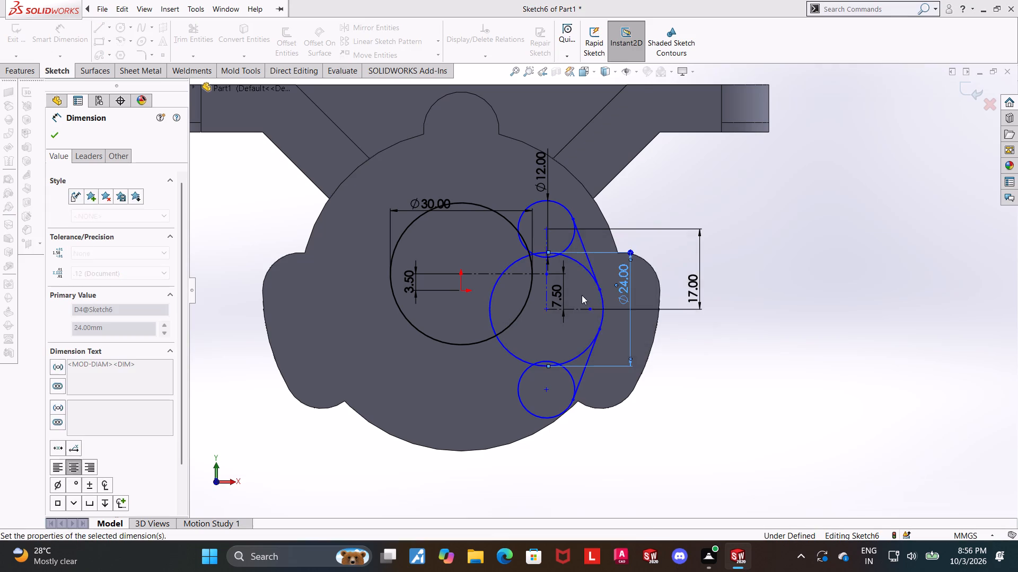
scroll(577, 298, down, 3)
key(Escape)
key(Escape)
key(Escape)
key(Escape)
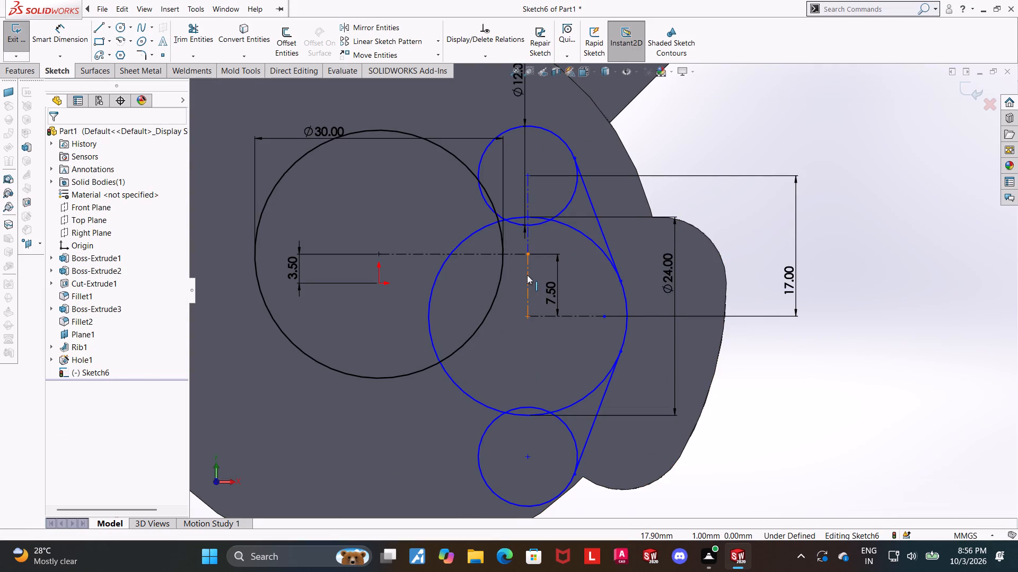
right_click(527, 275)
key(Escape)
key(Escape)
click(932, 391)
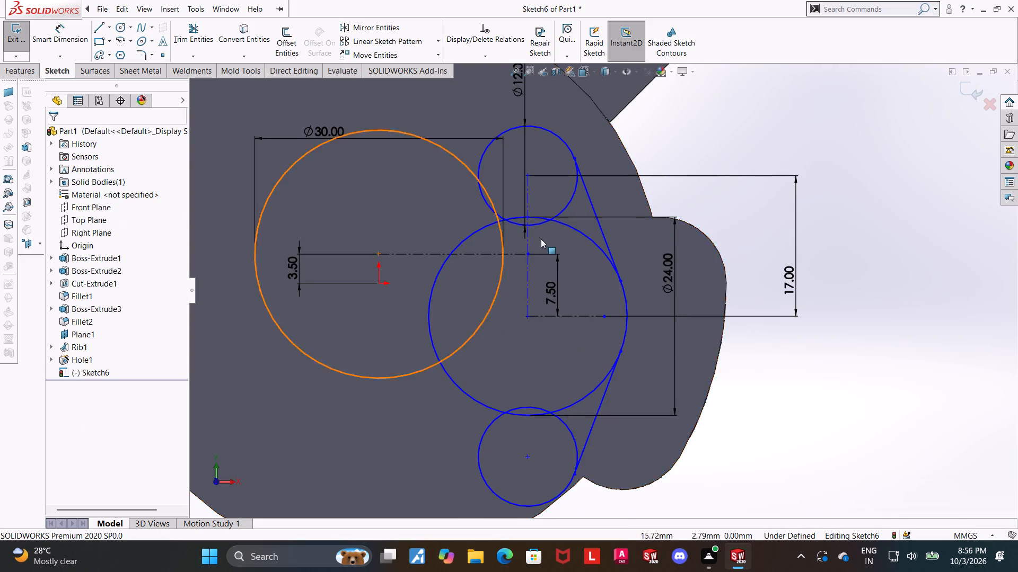
Trim away the vertical centerline between the 24 mm circle's centre and the lower edge of the upper 12 mm circle.
scroll(546, 237, down, 4)
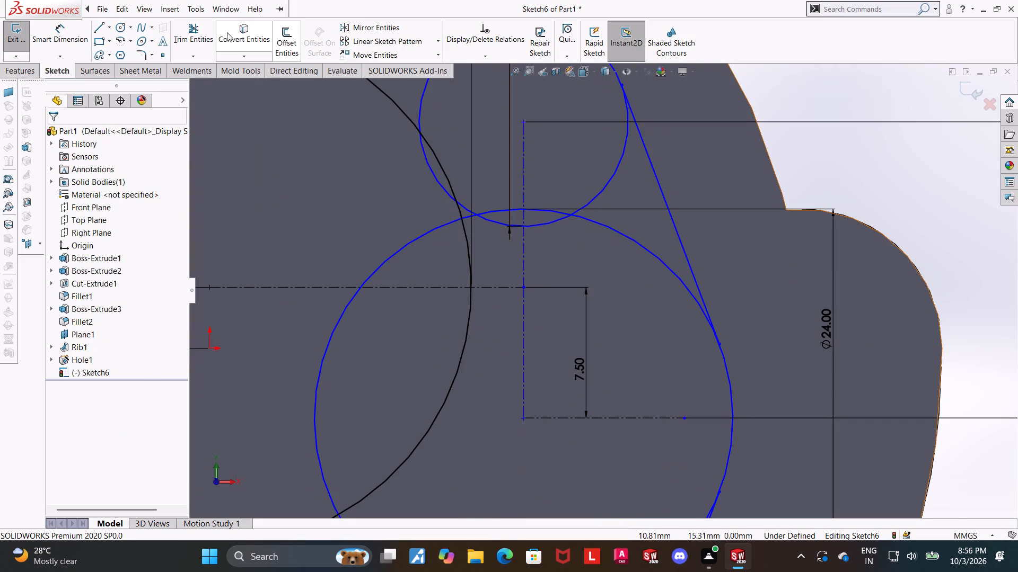
click(213, 31)
drag(559, 369, 468, 361)
drag(543, 262, 496, 261)
key(Escape)
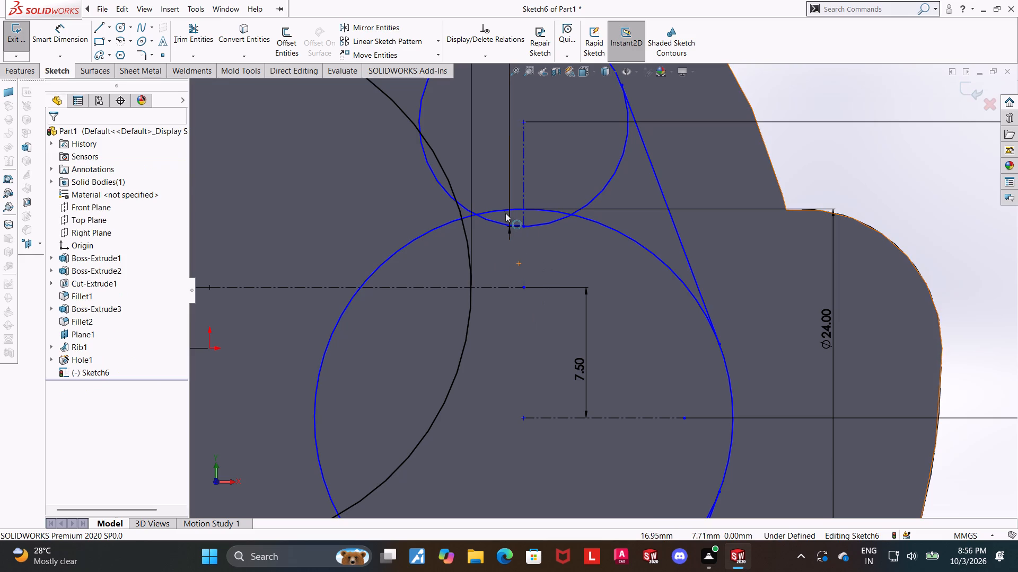
key(Escape)
key(Escape)
Delete the remaining vertical centerline segment below the upper 12 mm circle's centre.
click(523, 148)
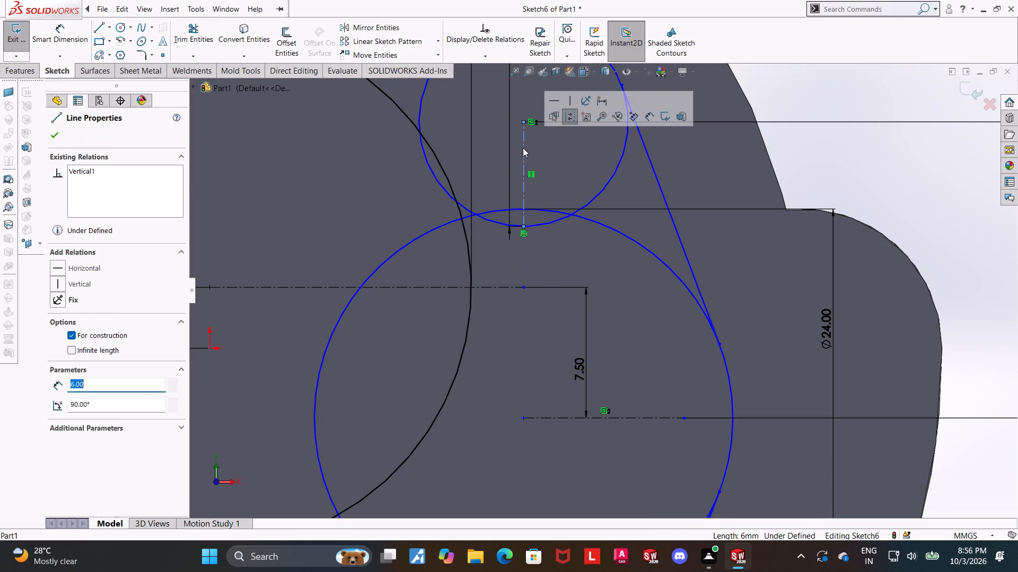
right_click(524, 150)
click(543, 306)
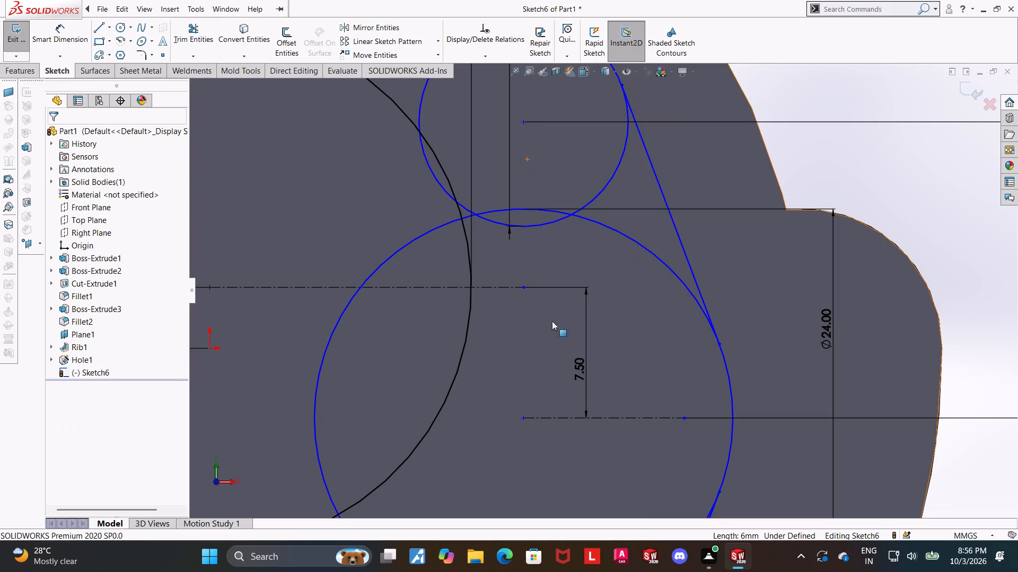
key(Escape)
key(Escape)
Draw a vertical centerline from the upper 12 mm circle's centre down to the 24 mm circle's centre.
click(108, 26)
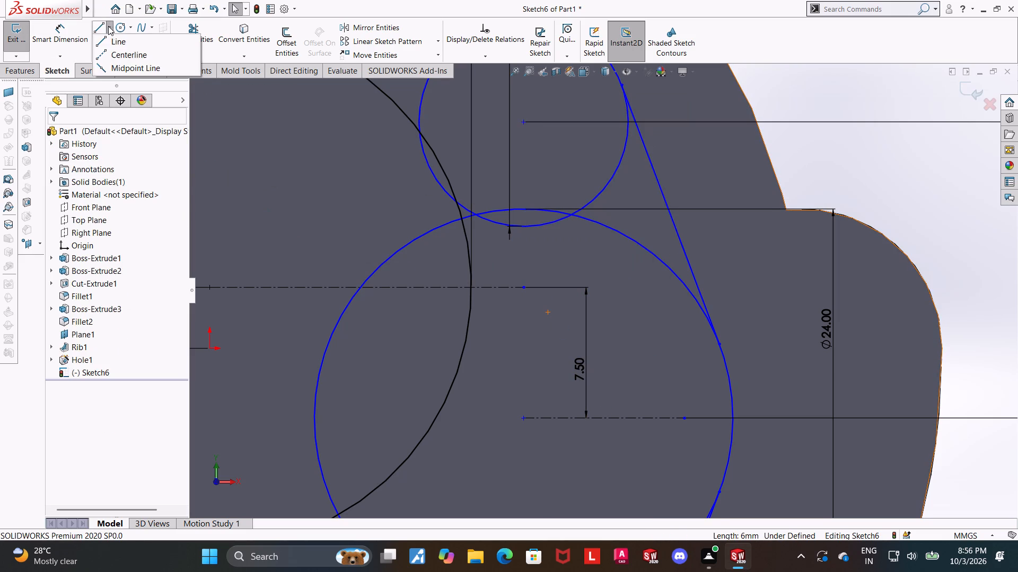
click(127, 58)
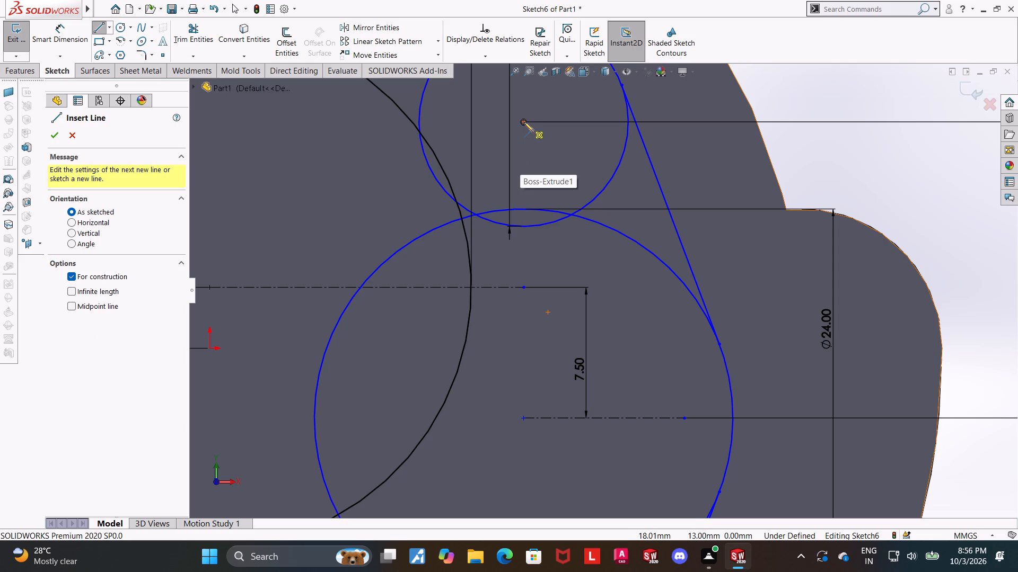
click(524, 122)
click(525, 421)
key(Escape)
key(Escape)
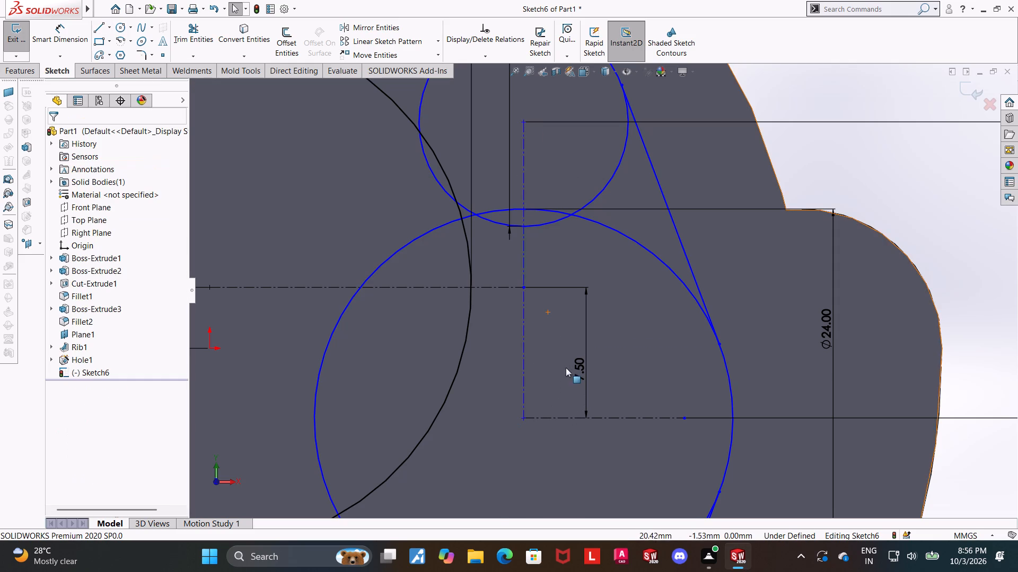
key(Escape)
scroll(562, 342, up, 3)
key(Escape)
key(Escape)
Add a coincident relation between the outer endpoint of the horizontal centerline and the new vertical centerline.
click(556, 289)
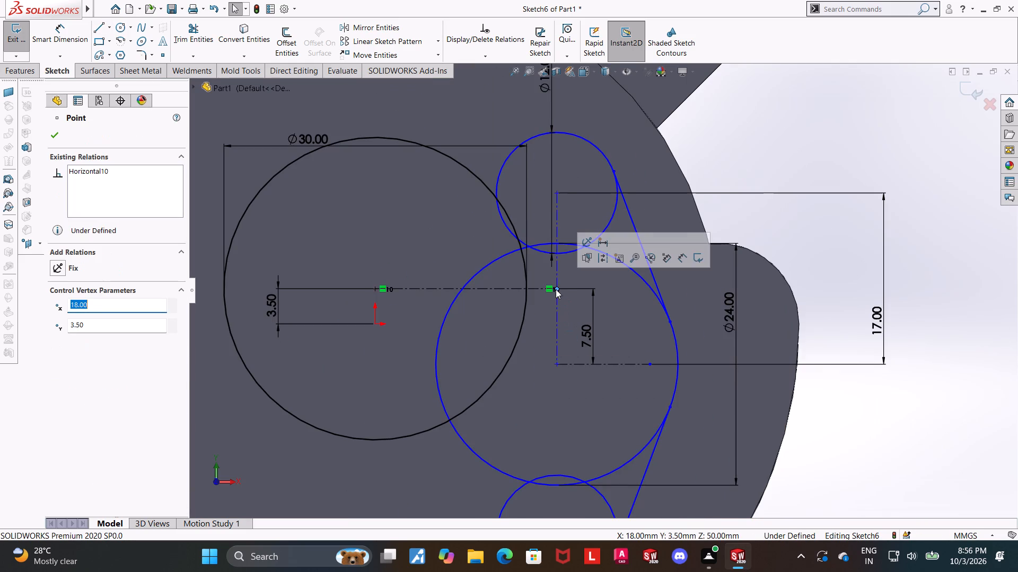
ctrl+click(559, 304)
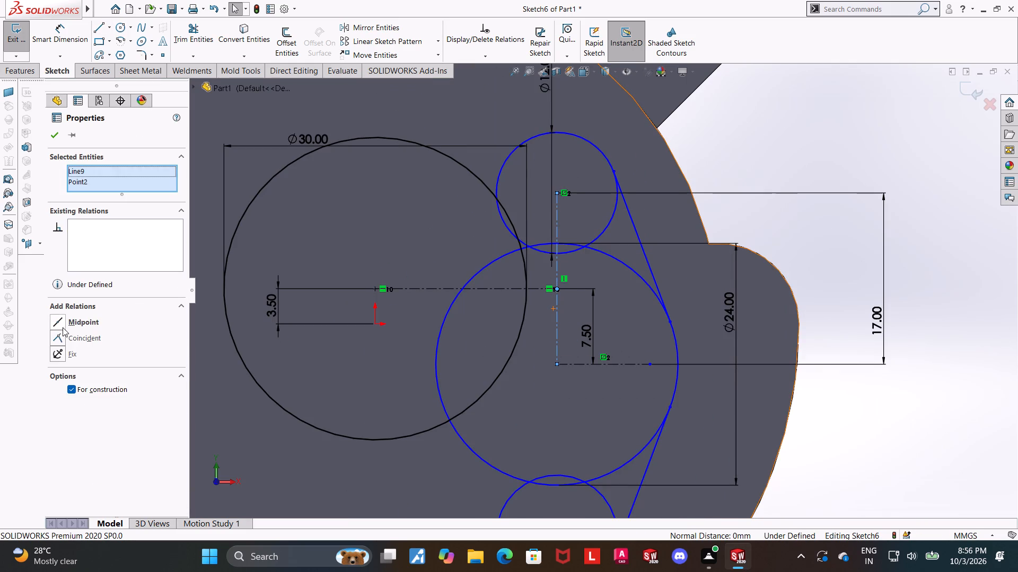
click(62, 336)
click(54, 136)
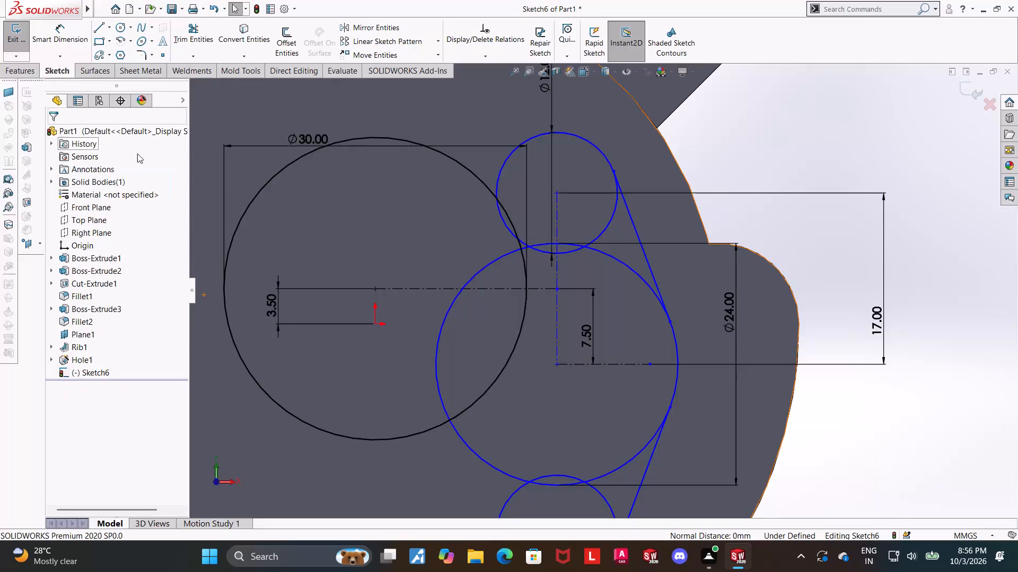
click(946, 433)
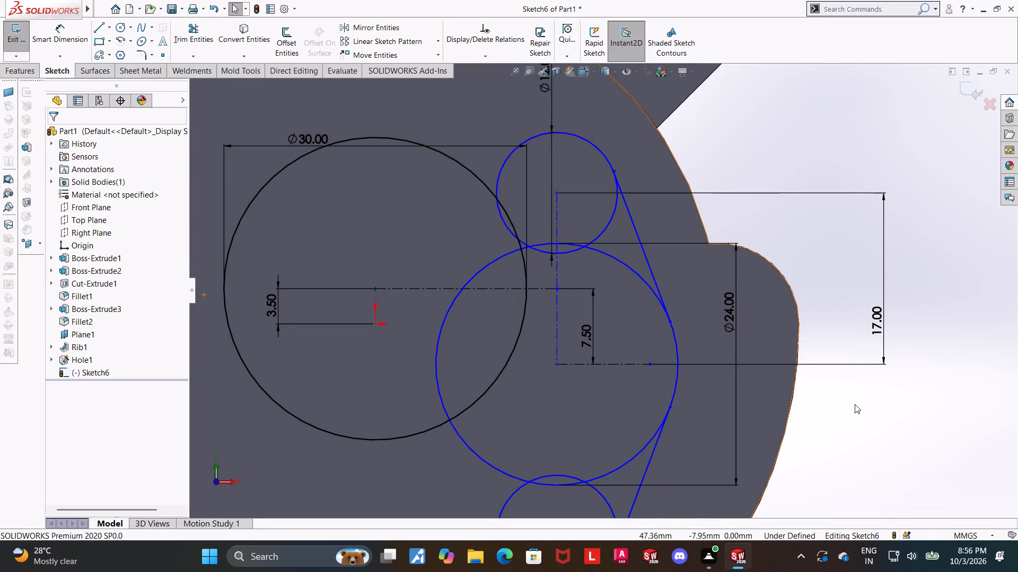
key(Escape)
scroll(608, 269, up, 3)
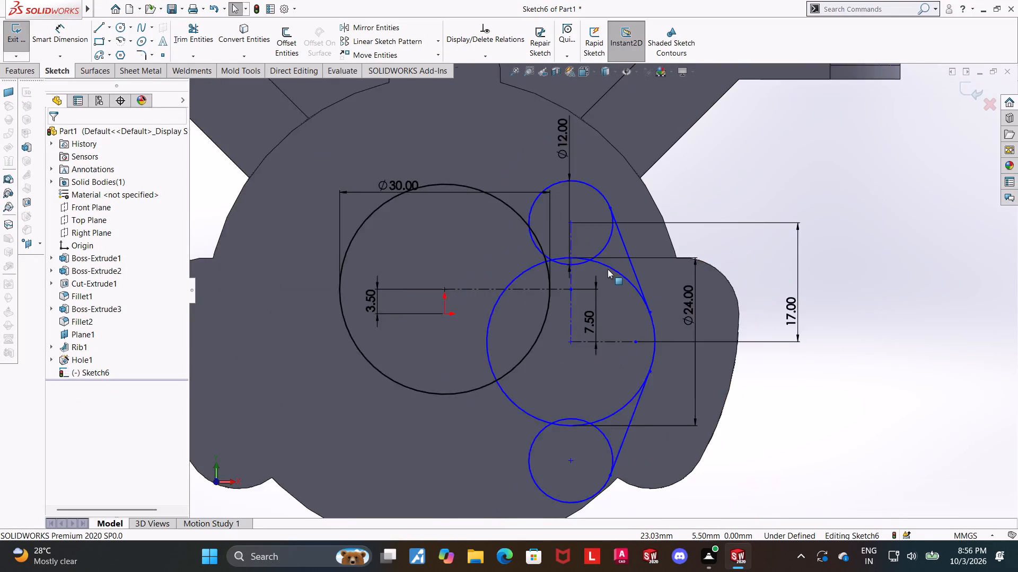
key(Escape)
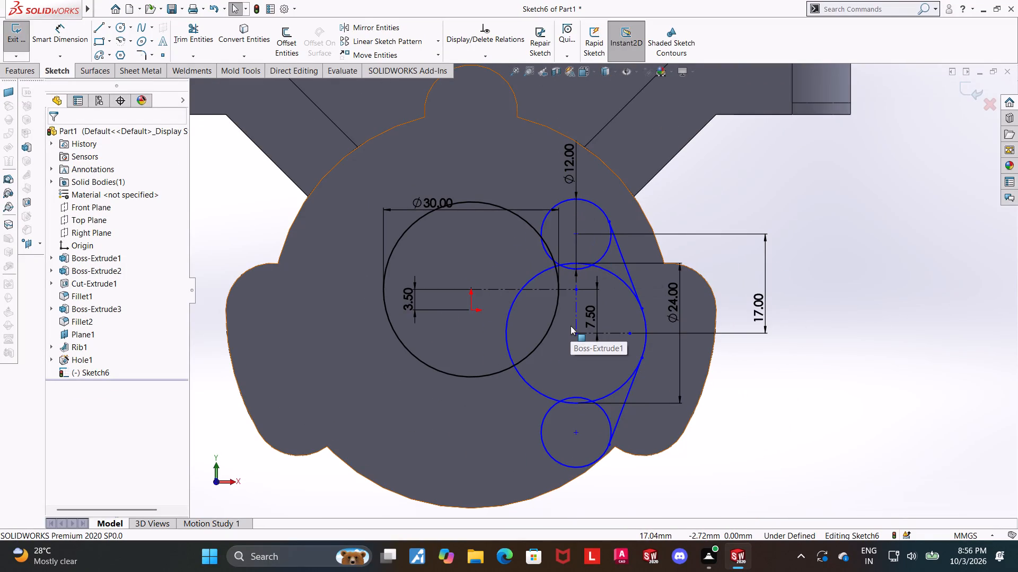
Dimension the horizontal distance from the 30 mm circle's centre to the horizontal centerline's outer endpoint as 18 mm.
click(52, 39)
click(470, 291)
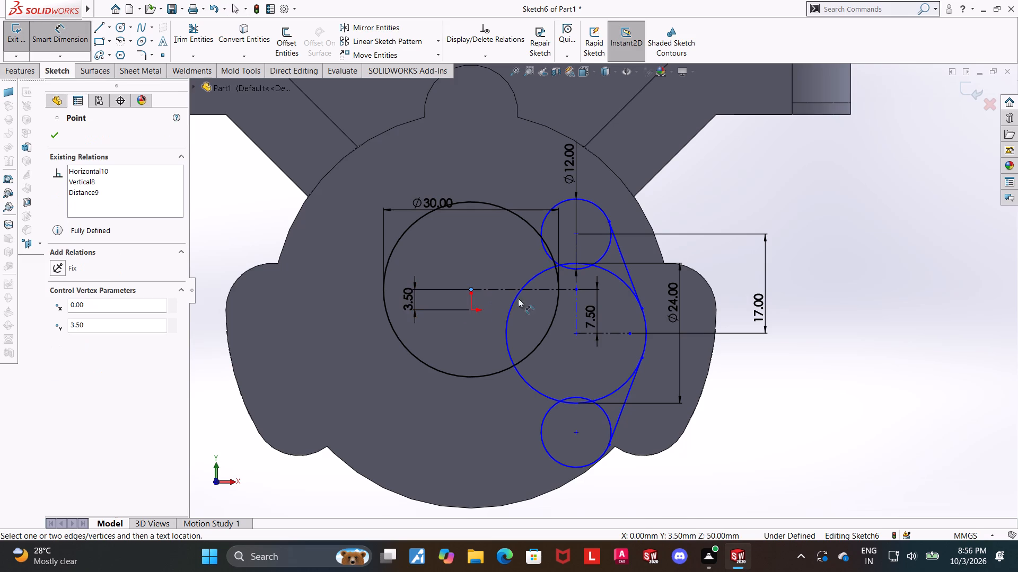
click(575, 291)
click(537, 180)
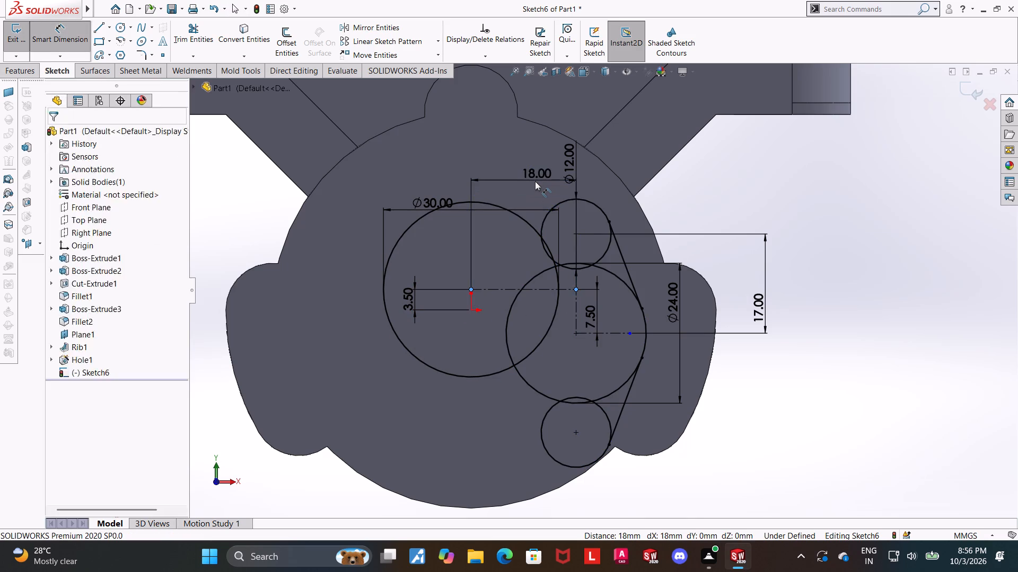
click(494, 159)
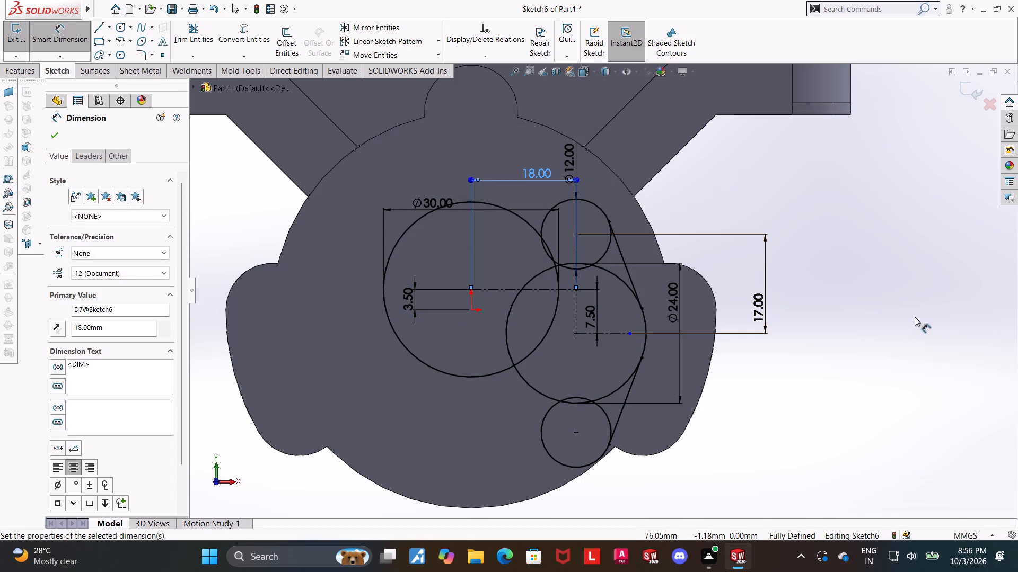
click(814, 401)
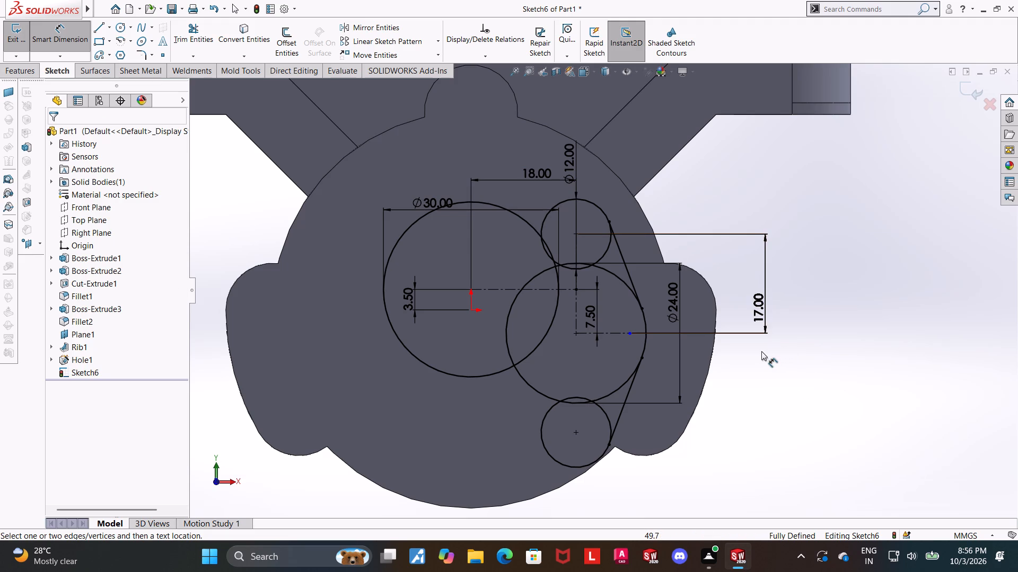
Draw a vertical centerline about 21 mm long downward from the 30 mm circle's centre.
click(111, 26)
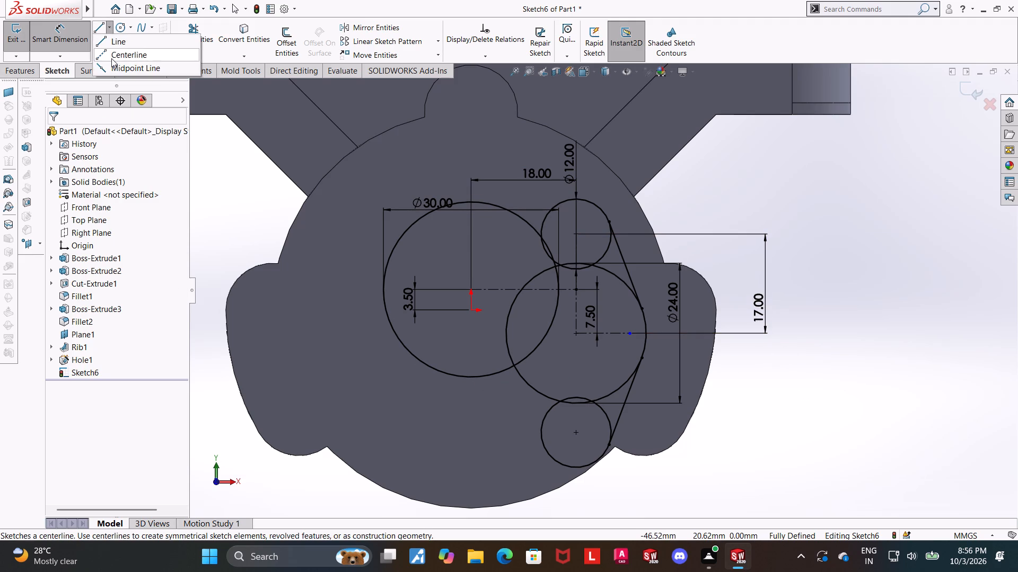
click(111, 58)
click(472, 291)
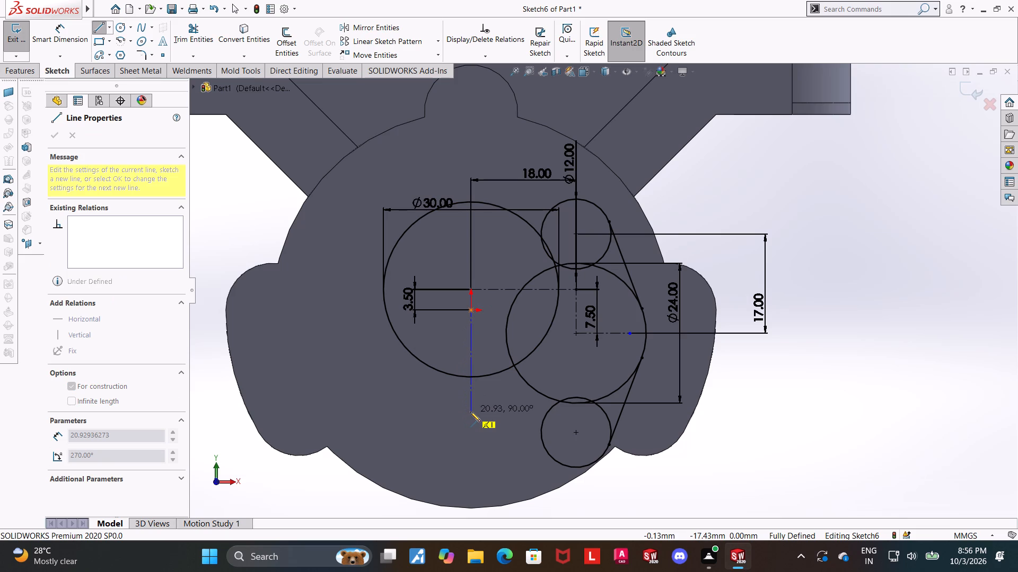
click(470, 412)
key(Escape)
key(Escape)
key(Escape)
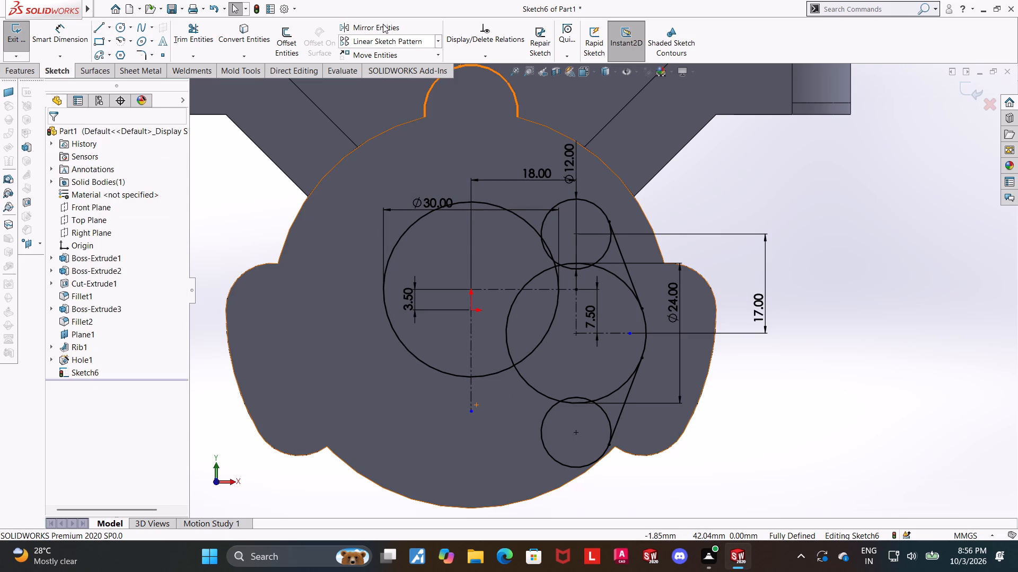
Mirror the 24 mm circle, both 12 mm circles, their outer tangent lines and the side centerlines about the central vertical centerline.
click(383, 24)
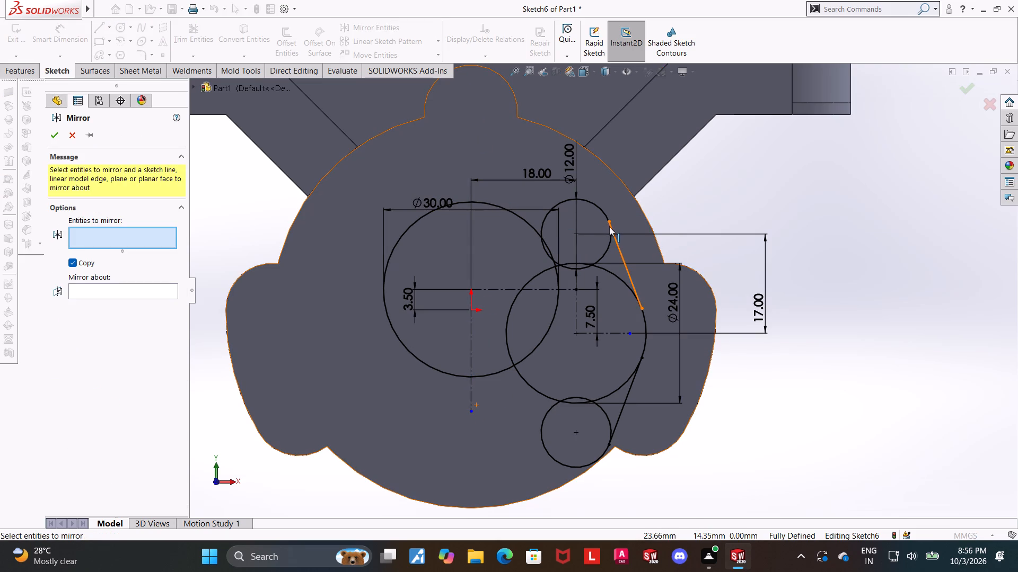
click(610, 243)
click(620, 251)
click(618, 276)
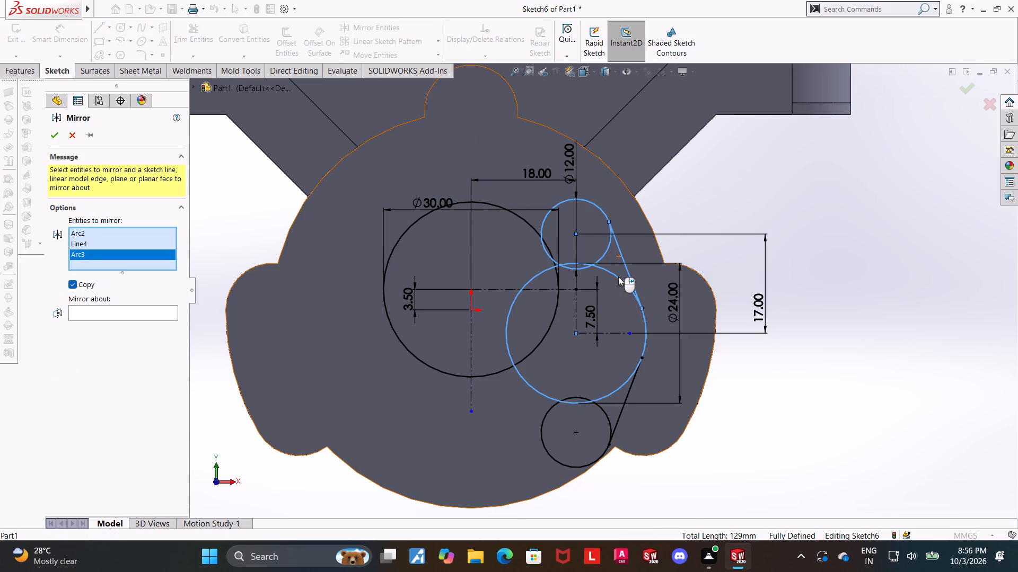
click(607, 423)
click(616, 421)
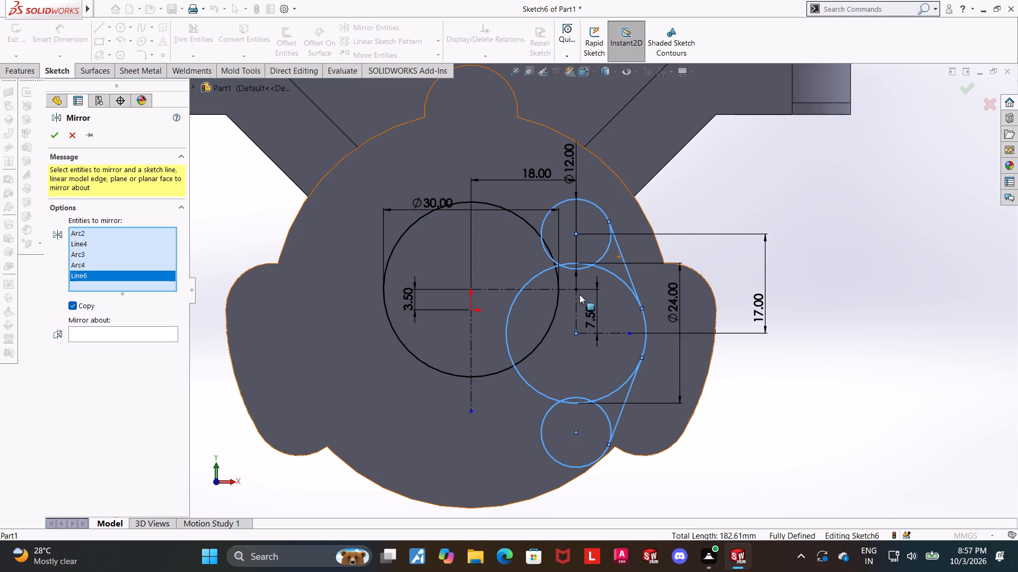
click(576, 303)
click(601, 334)
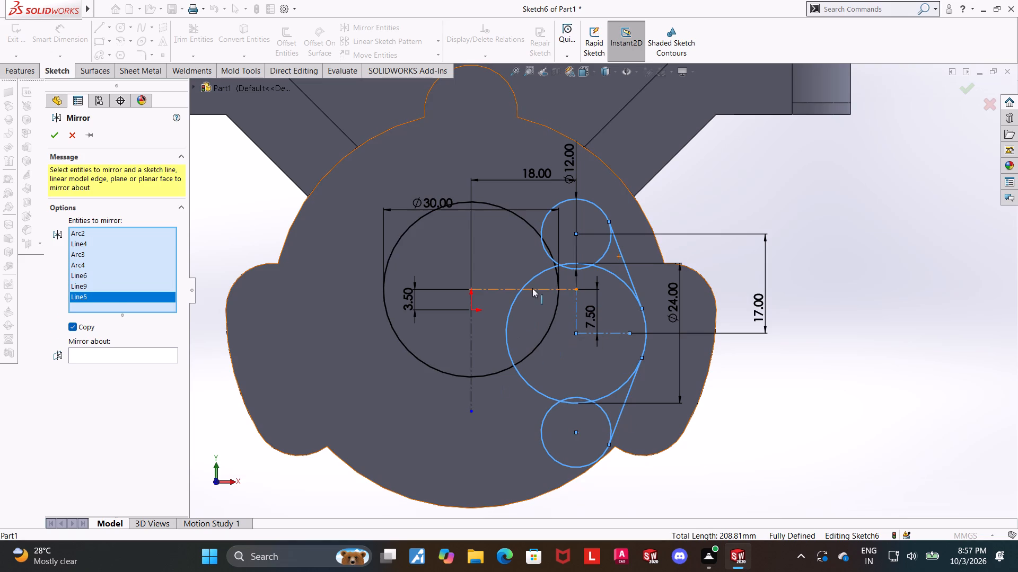
click(536, 288)
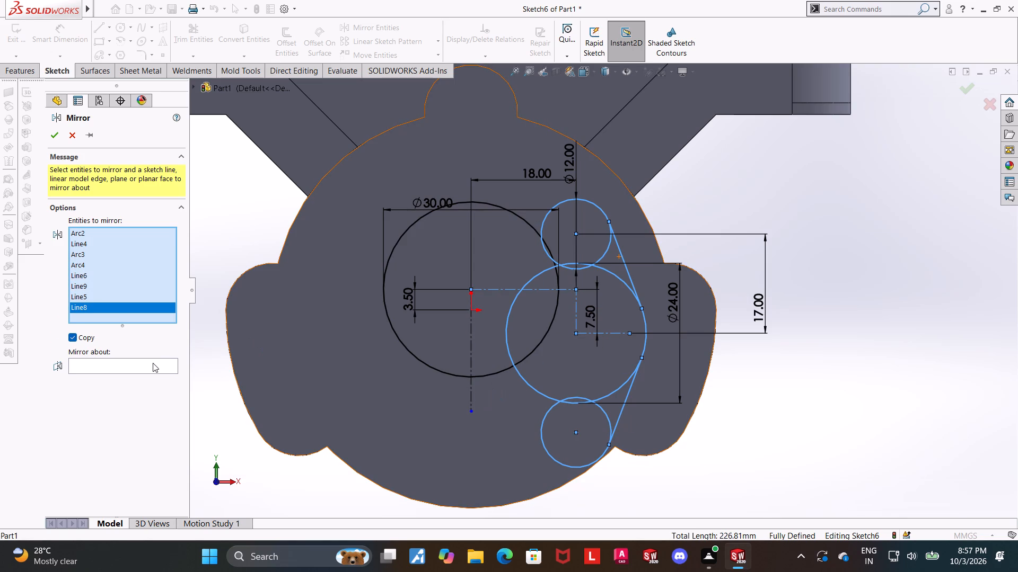
click(153, 363)
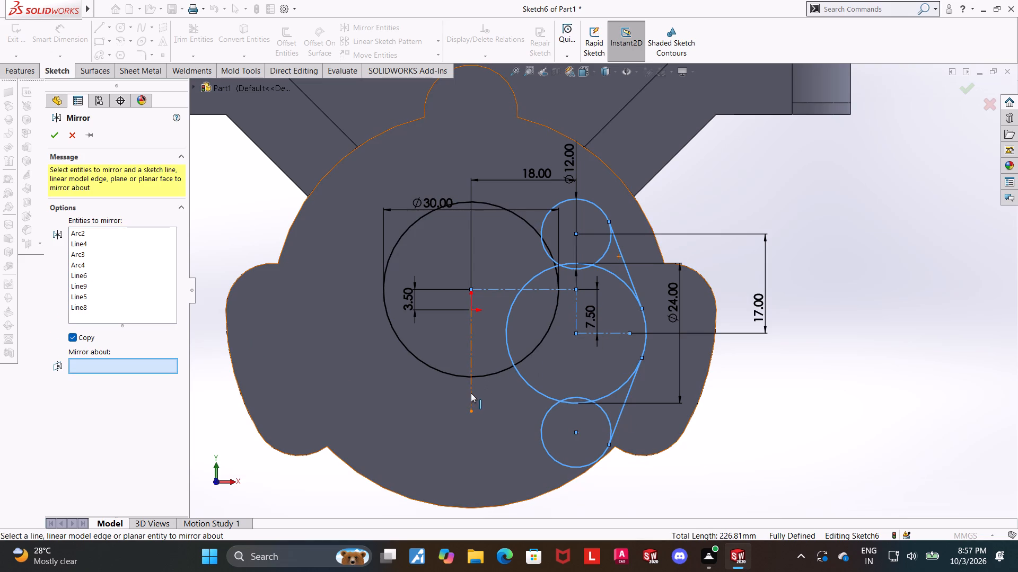
click(471, 393)
click(56, 138)
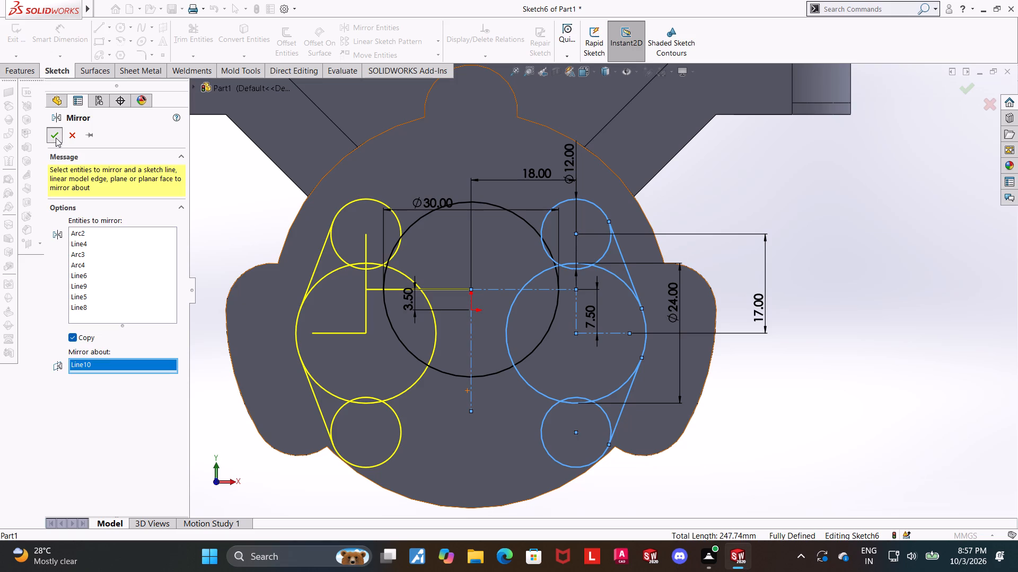
click(822, 432)
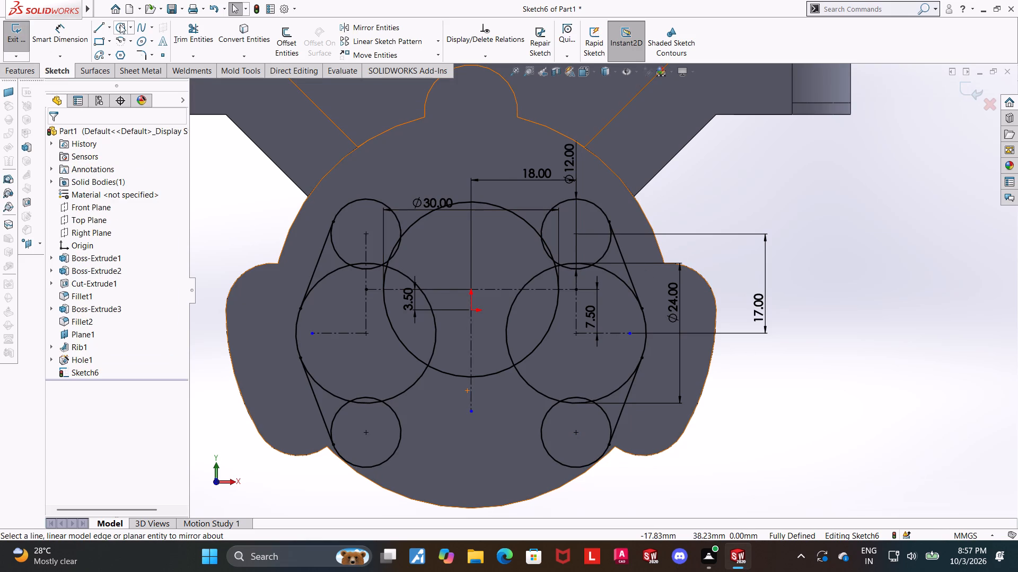
Draw a line joining the inner sides of the right 24 mm and lower 12 mm circles, tangent to the 24 mm circle.
click(99, 25)
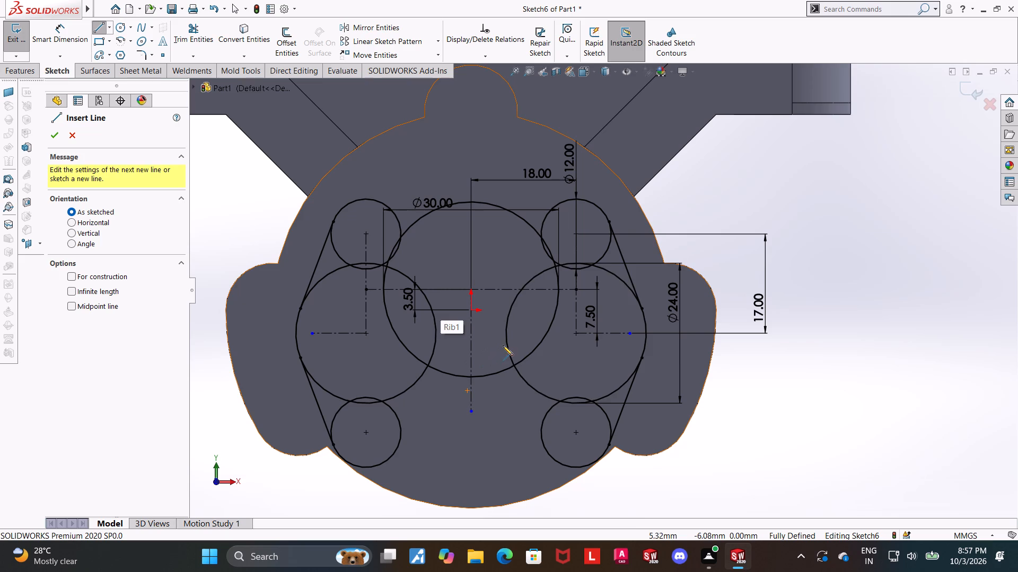
click(508, 348)
click(544, 443)
key(Escape)
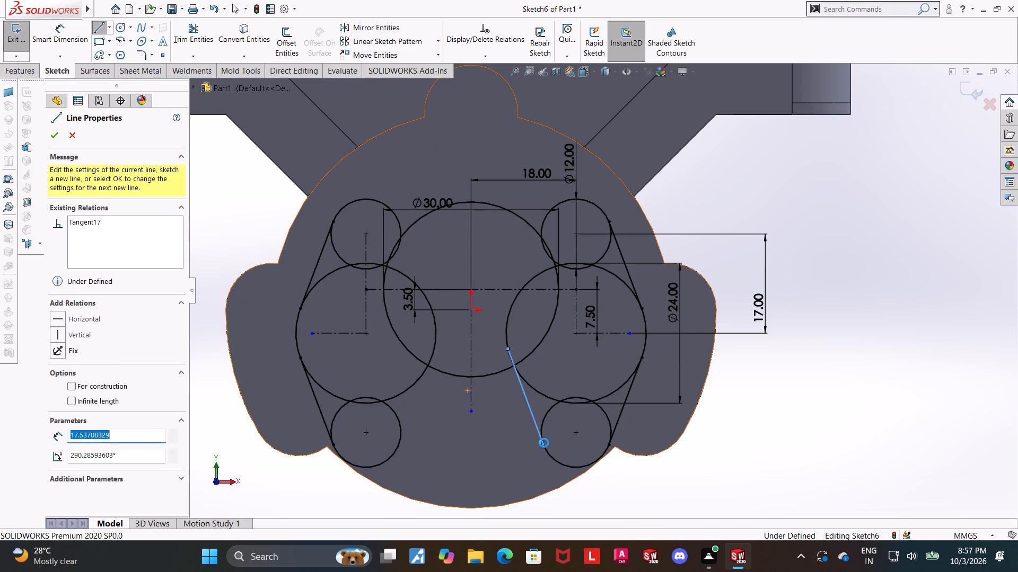
click(534, 388)
ctrl+click(530, 401)
click(58, 314)
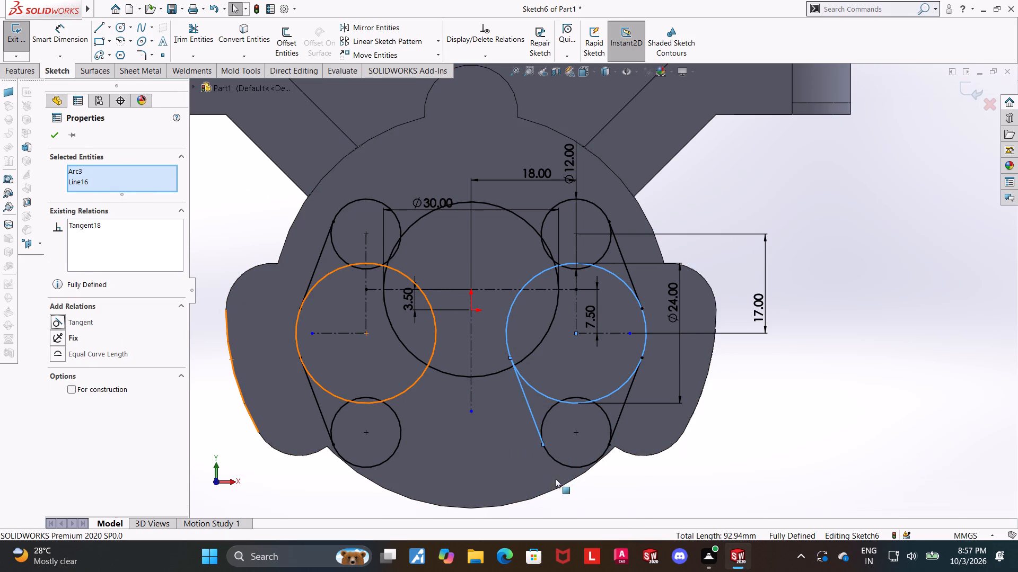
click(770, 488)
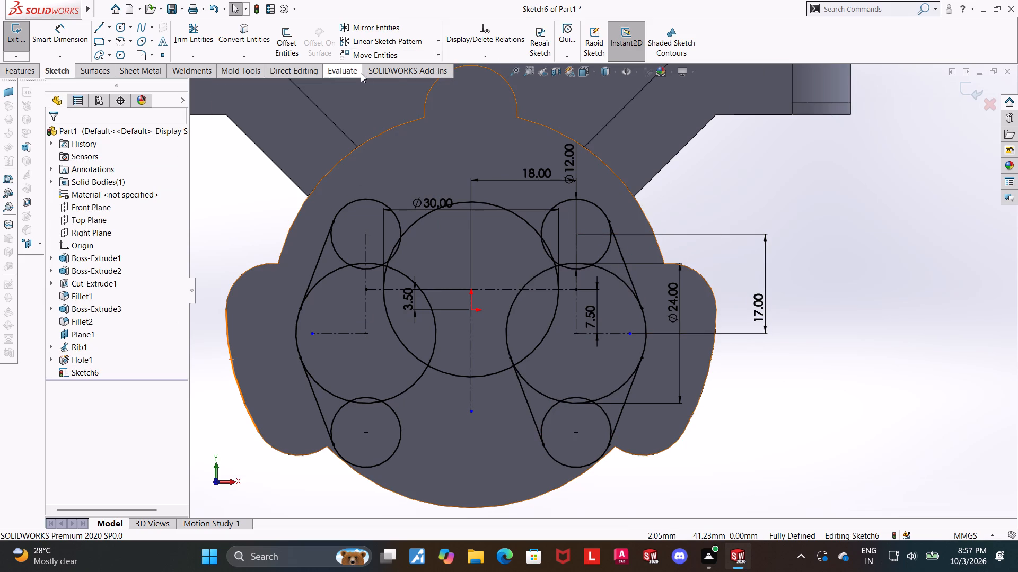
Mirror the inner tangent line about the central vertical centerline.
click(369, 26)
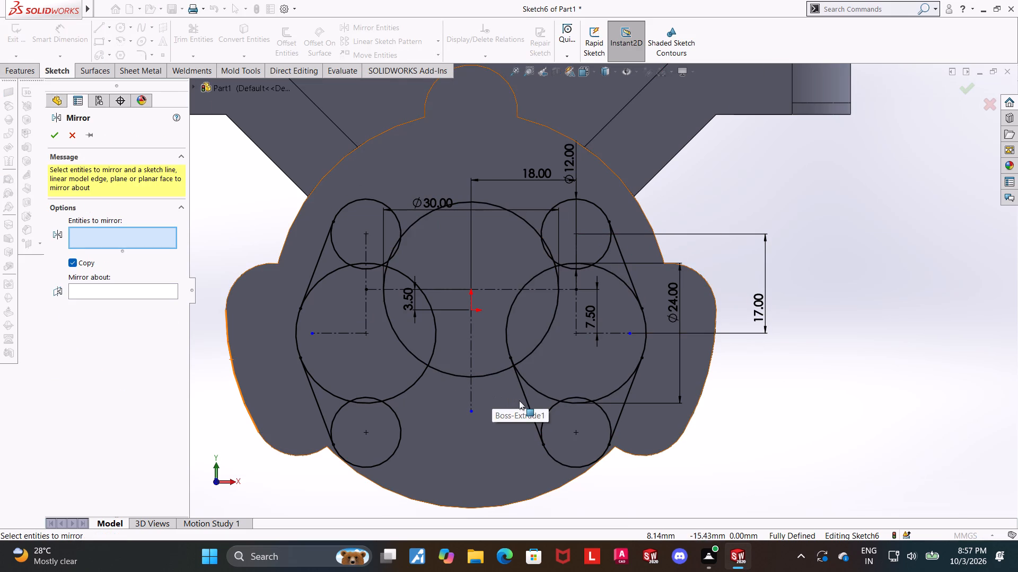
click(523, 400)
click(524, 400)
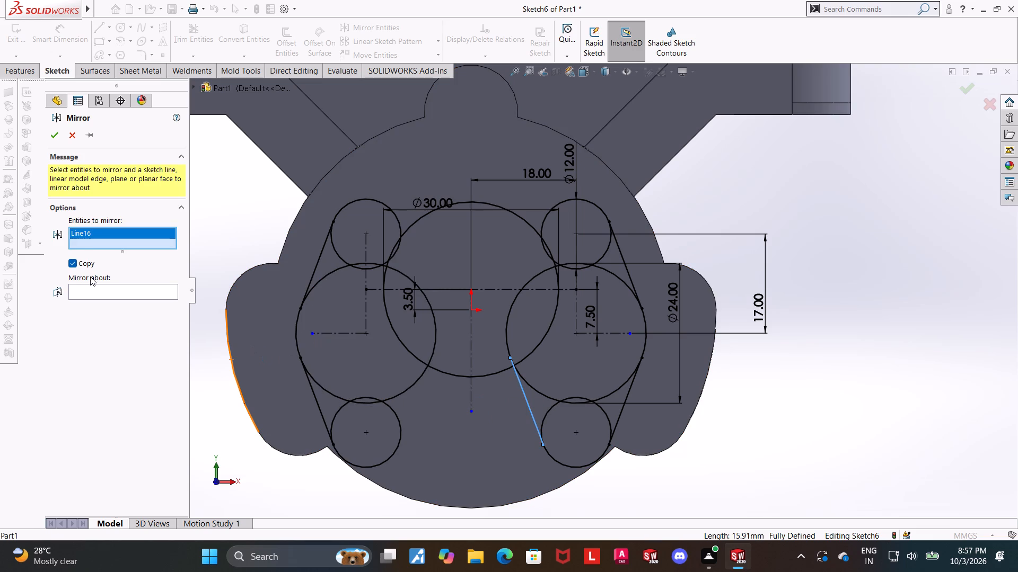
click(90, 276)
click(96, 293)
click(470, 389)
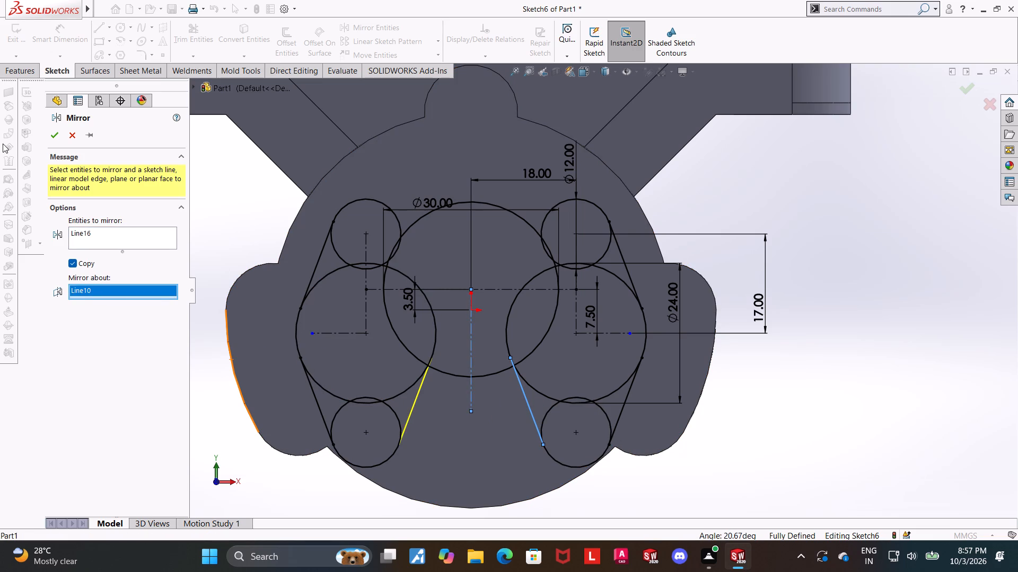
click(58, 136)
click(990, 416)
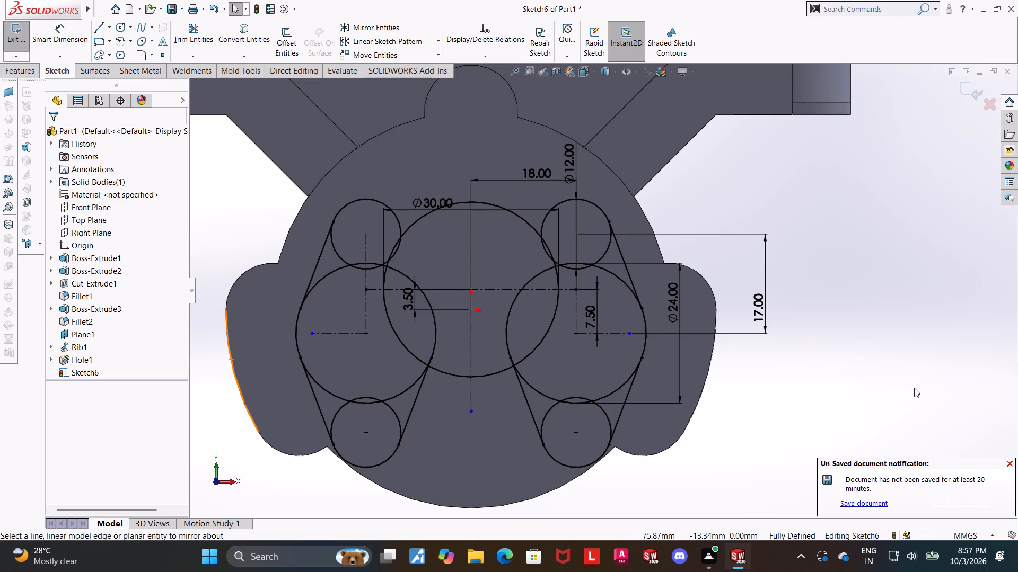
scroll(894, 388, up, 1)
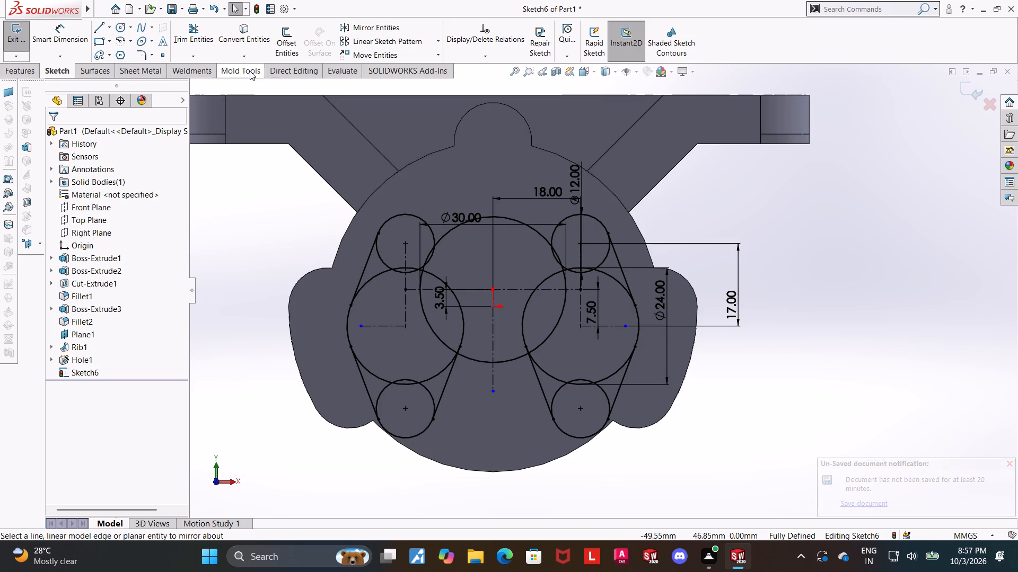
Trim the overlapping interior arcs of the left 12, 24 and 30 mm circles, along with the centerlines inside the left lobe.
click(194, 40)
scroll(469, 227, down, 2)
drag(460, 289, 446, 284)
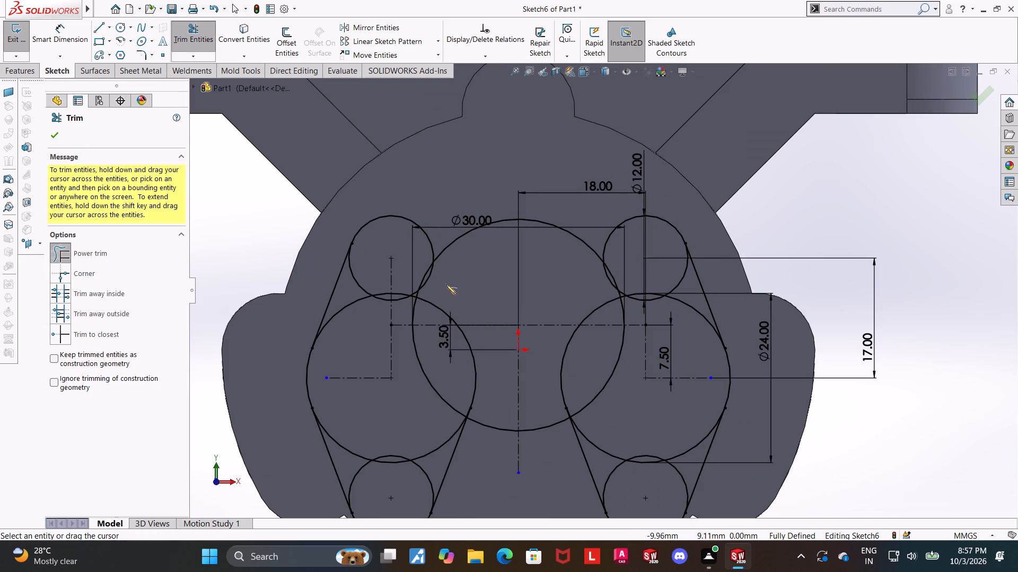
drag(446, 284, 422, 272)
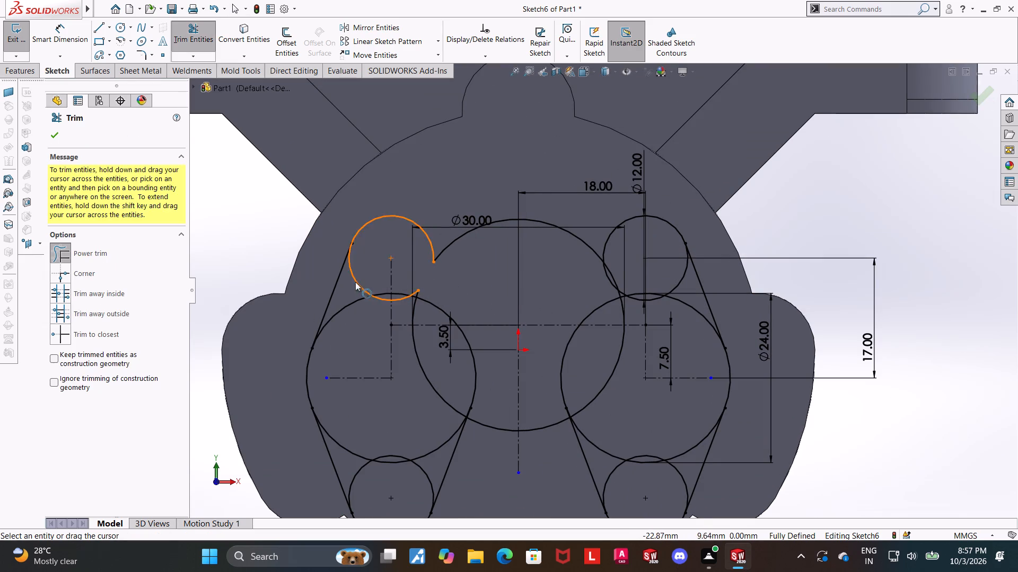
drag(368, 271, 356, 327)
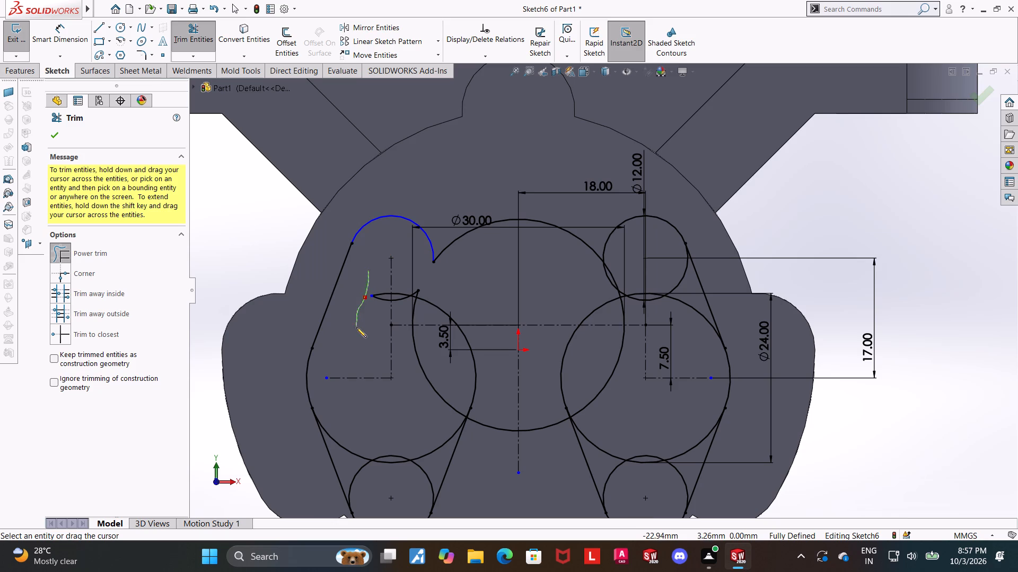
drag(356, 327, 408, 477)
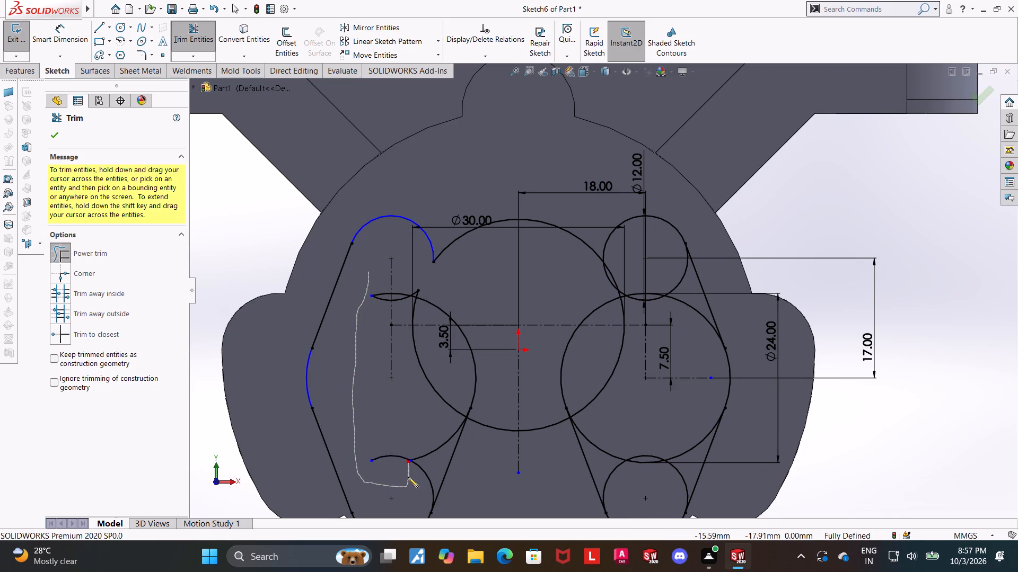
drag(408, 477, 390, 293)
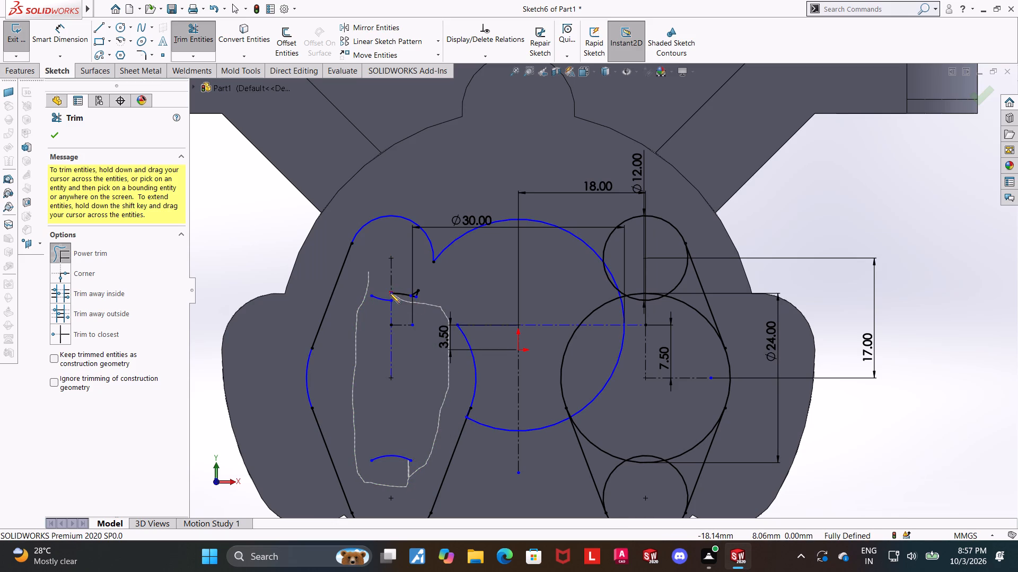
drag(390, 293, 383, 311)
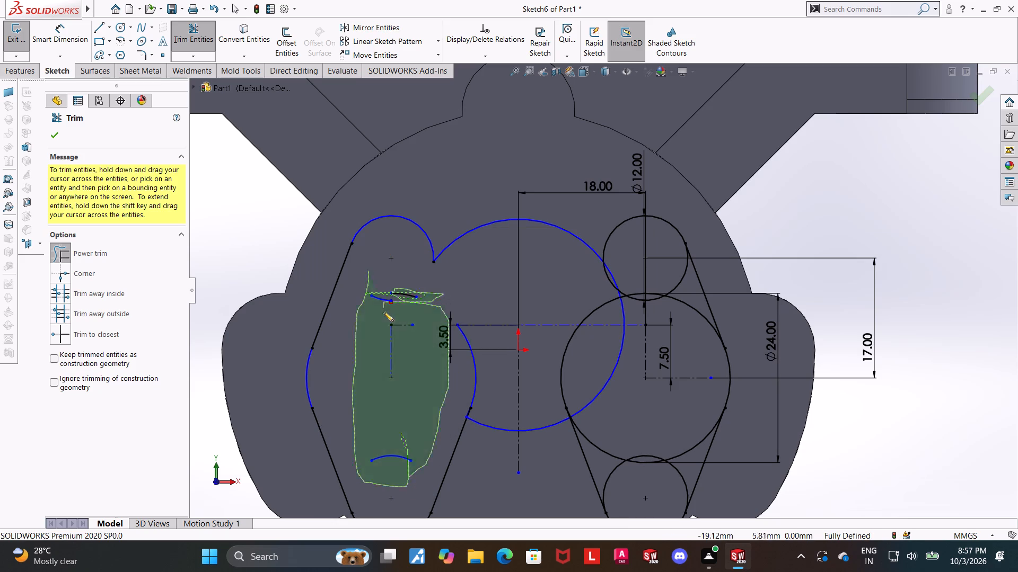
drag(383, 311, 384, 466)
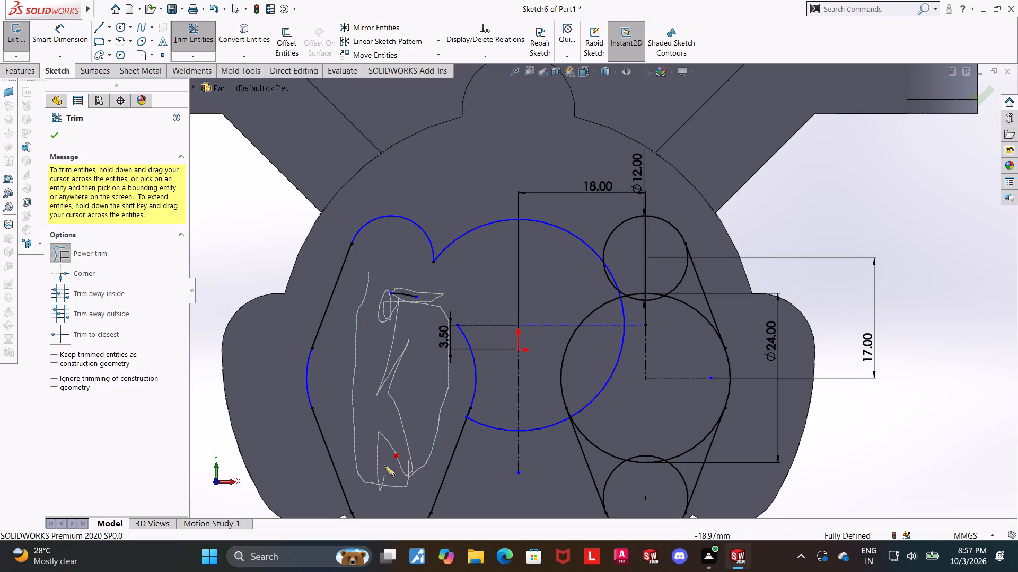
drag(384, 466, 384, 468)
Trim the remaining left inner arc pieces and the overhanging ends where the left inner tangent line meets the 30 mm arc.
scroll(388, 446, up, 4)
scroll(619, 327, down, 3)
scroll(508, 327, down, 2)
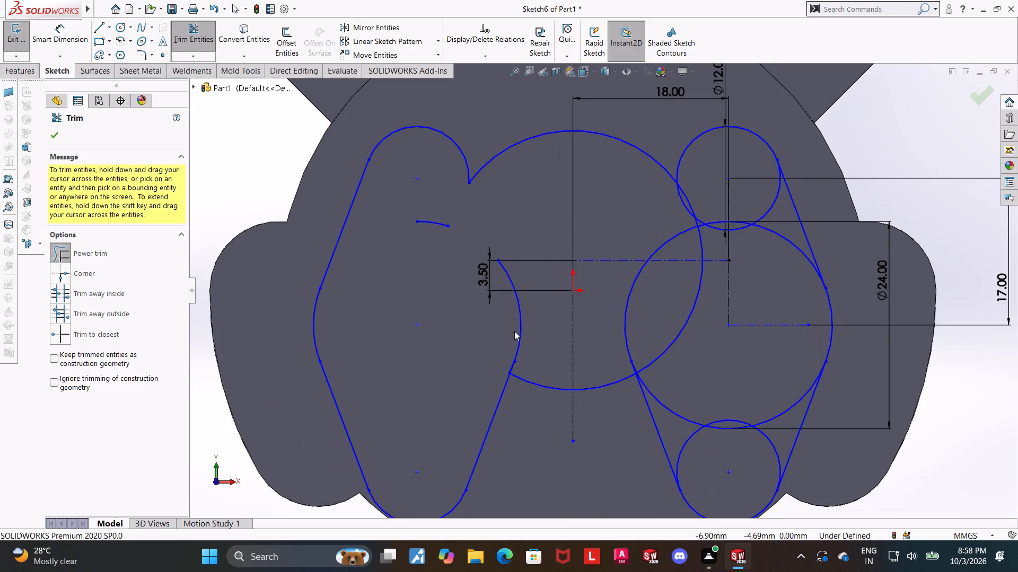
drag(537, 325, 429, 332)
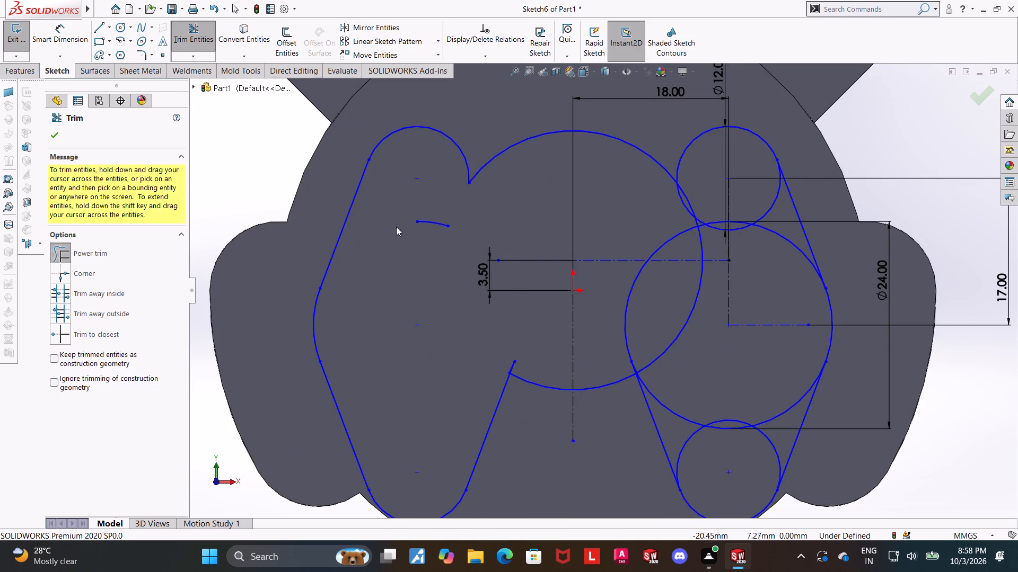
drag(427, 235, 432, 209)
scroll(527, 355, down, 4)
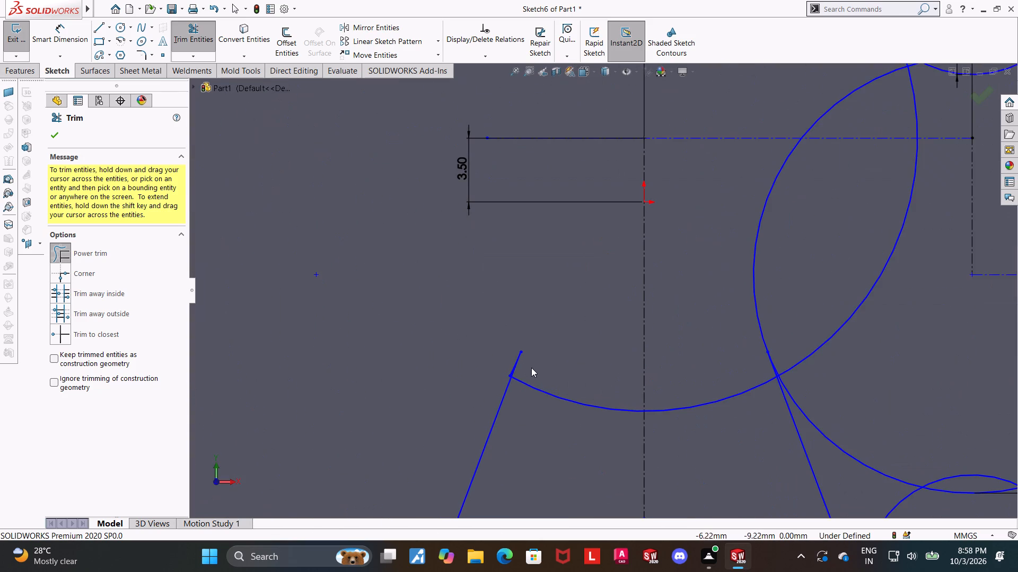
drag(531, 366, 496, 352)
scroll(554, 334, up, 5)
scroll(561, 316, down, 7)
scroll(604, 305, down, 9)
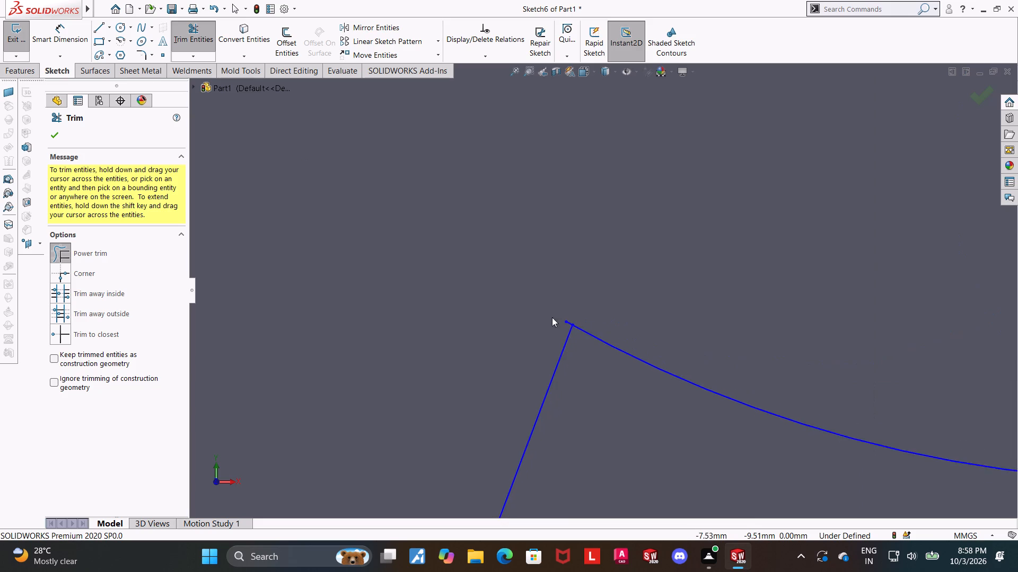
scroll(552, 317, down, 4)
drag(659, 285, 644, 327)
scroll(645, 313, up, 20)
scroll(645, 313, up, 2)
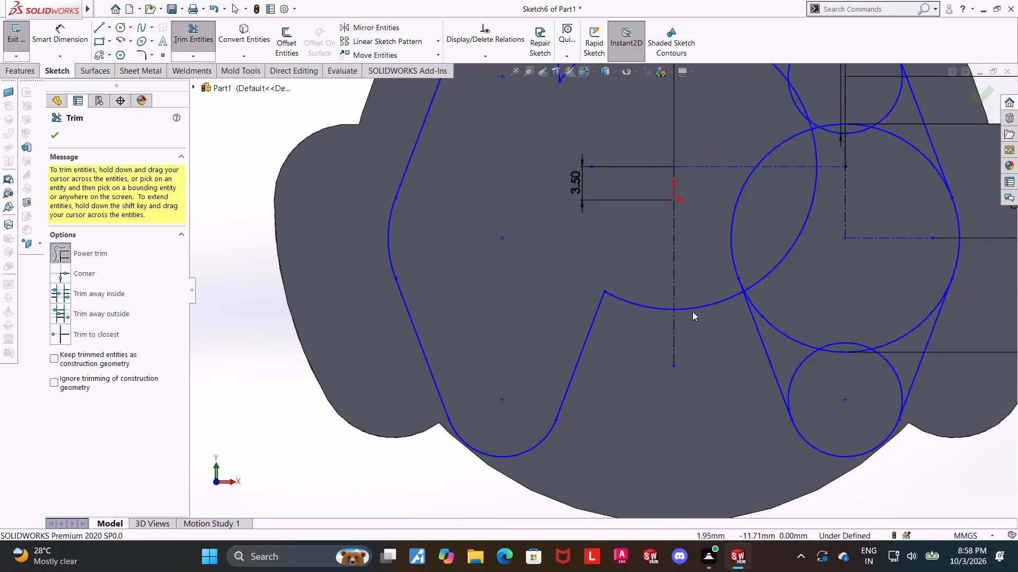
Trim the crossing lower-right arcs of the 30 and 24 mm circles and the right inner tangent line's overhang.
scroll(692, 311, up, 3)
scroll(660, 249, down, 5)
scroll(654, 302, down, 2)
drag(686, 367, 563, 304)
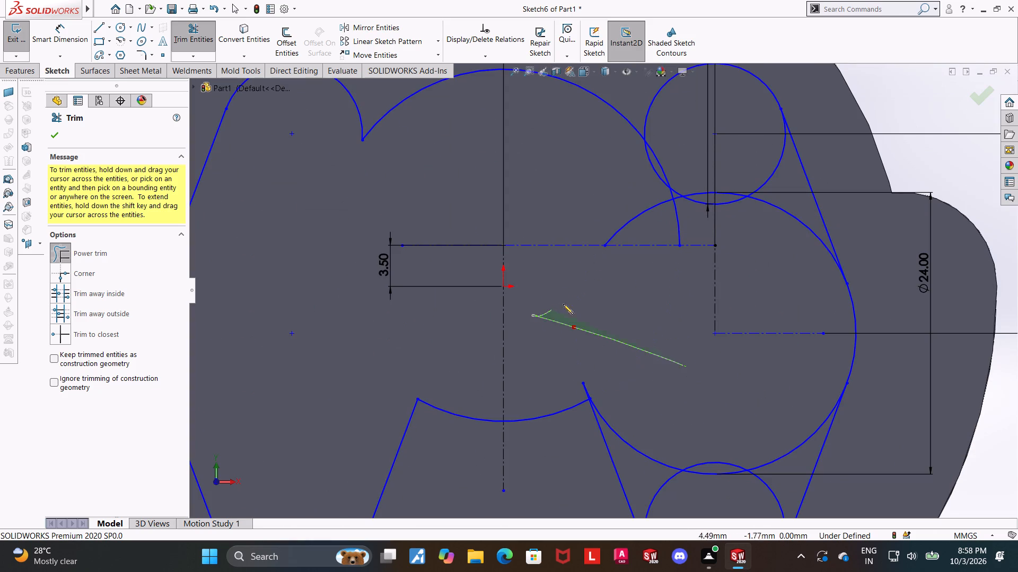
drag(563, 304, 605, 292)
scroll(629, 328, up, 3)
scroll(655, 352, down, 3)
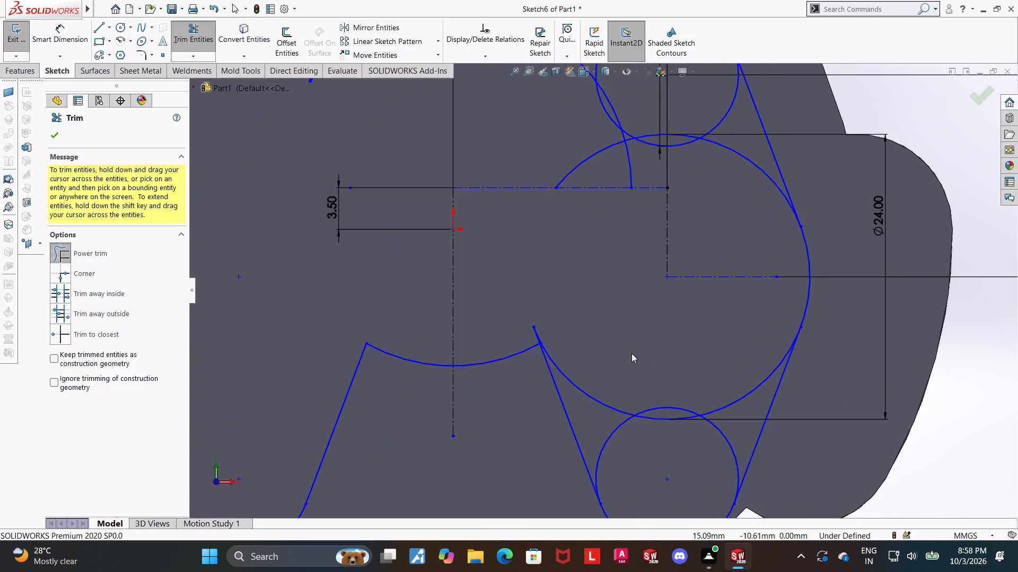
drag(557, 329, 551, 327)
scroll(617, 349, up, 2)
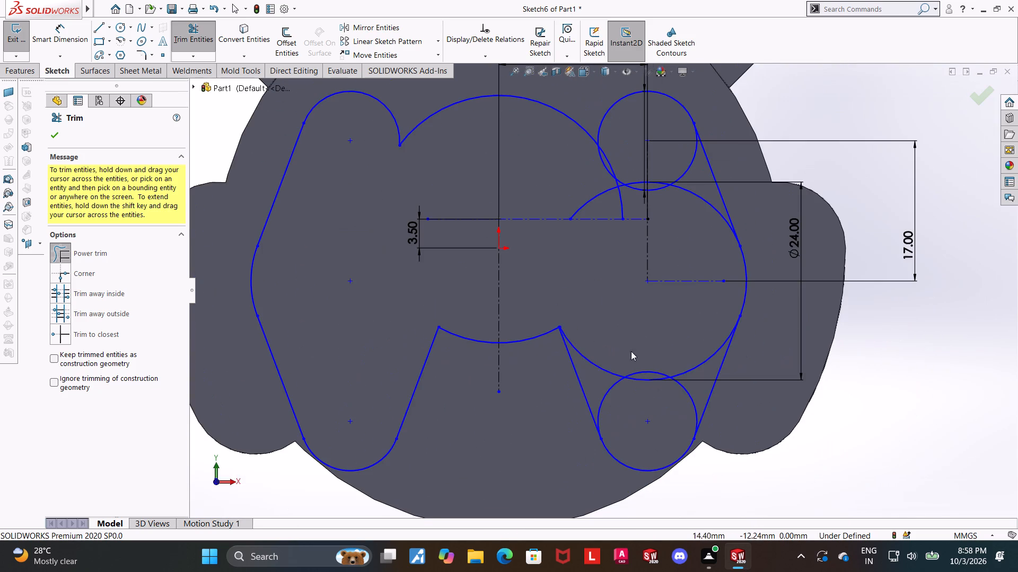
Trim the interior arcs where the right 24 mm circle meets the 12 and 30 mm circles, plus its short horizontal centerline.
drag(654, 396, 682, 383)
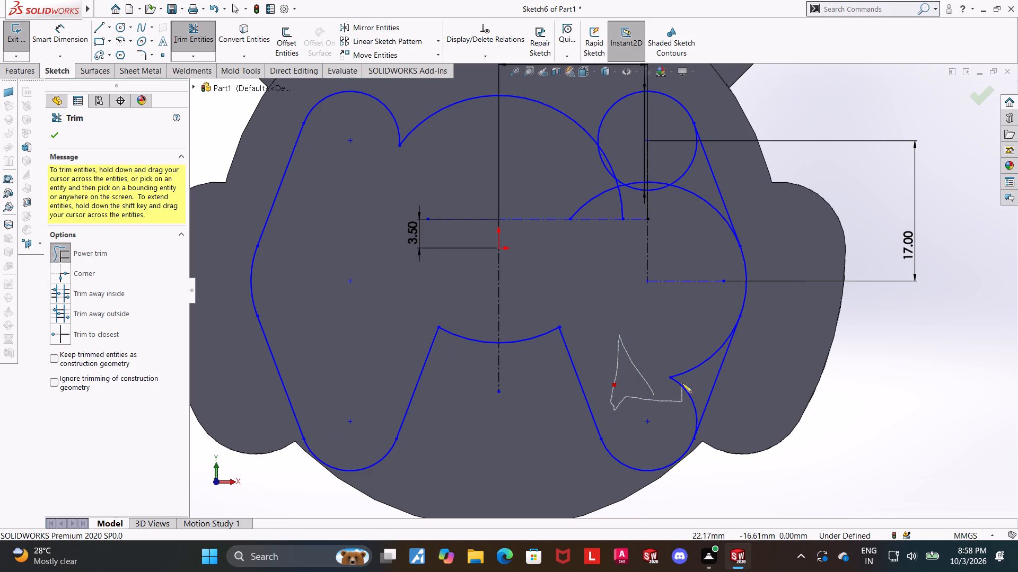
drag(682, 383, 706, 328)
drag(686, 301, 679, 254)
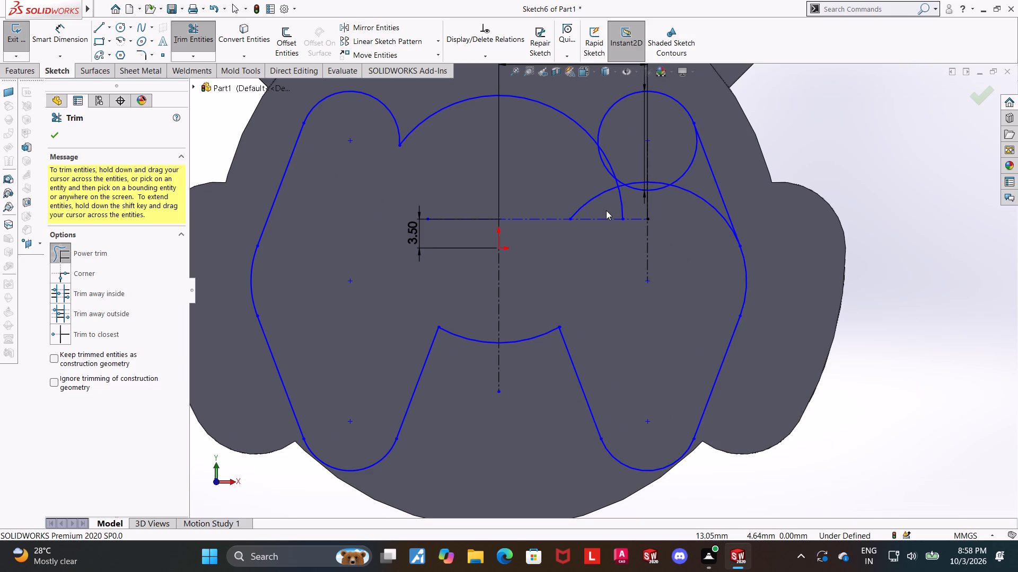
drag(602, 211, 654, 175)
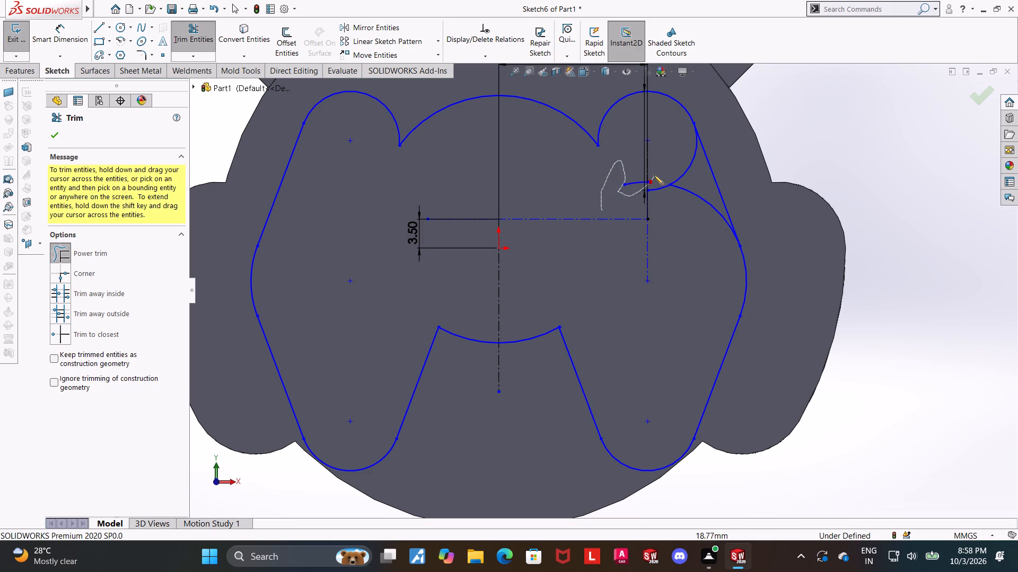
drag(654, 175, 640, 172)
scroll(637, 183, up, 5)
scroll(611, 210, down, 2)
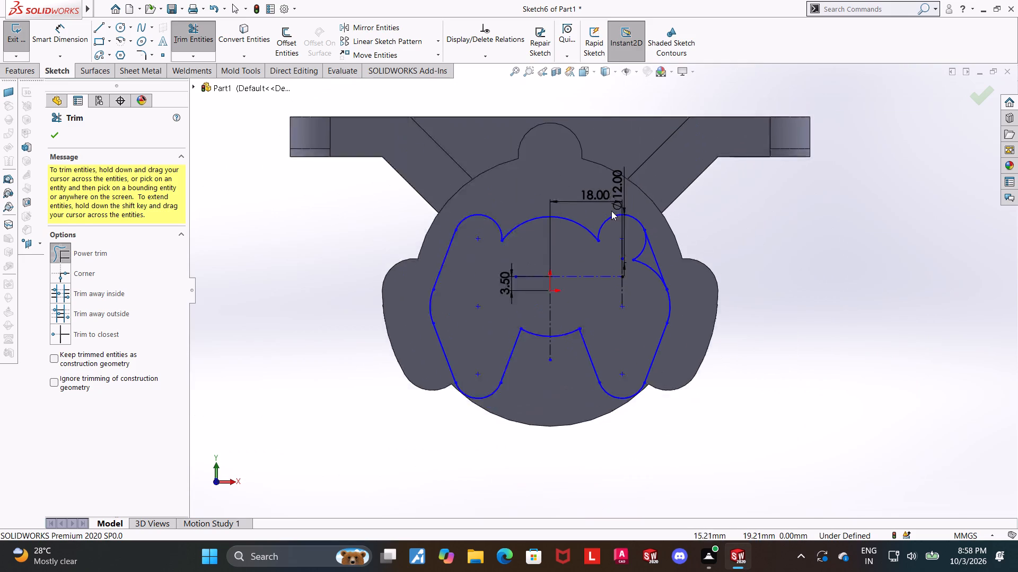
scroll(611, 211, down, 3)
key(Escape)
key(Escape)
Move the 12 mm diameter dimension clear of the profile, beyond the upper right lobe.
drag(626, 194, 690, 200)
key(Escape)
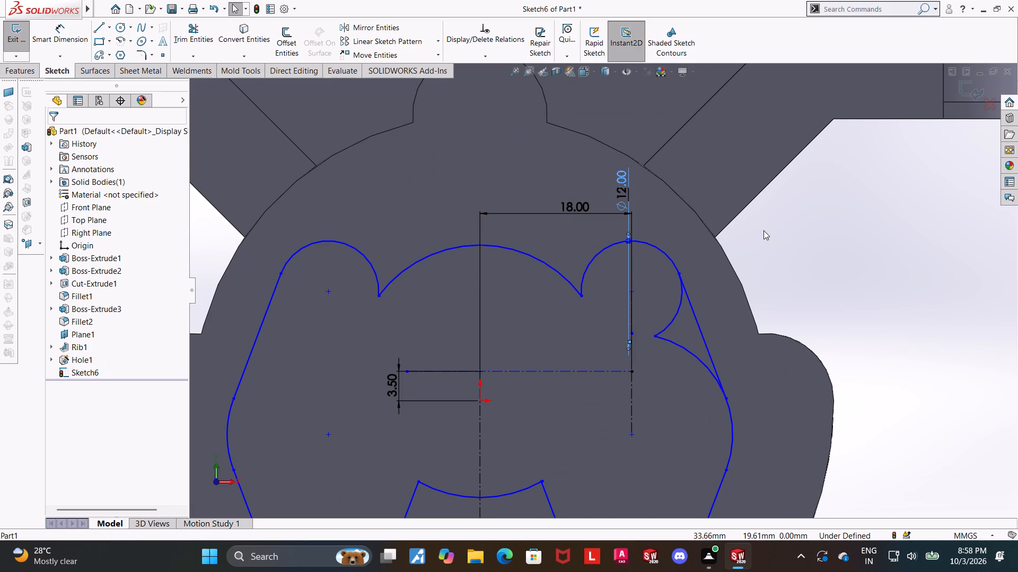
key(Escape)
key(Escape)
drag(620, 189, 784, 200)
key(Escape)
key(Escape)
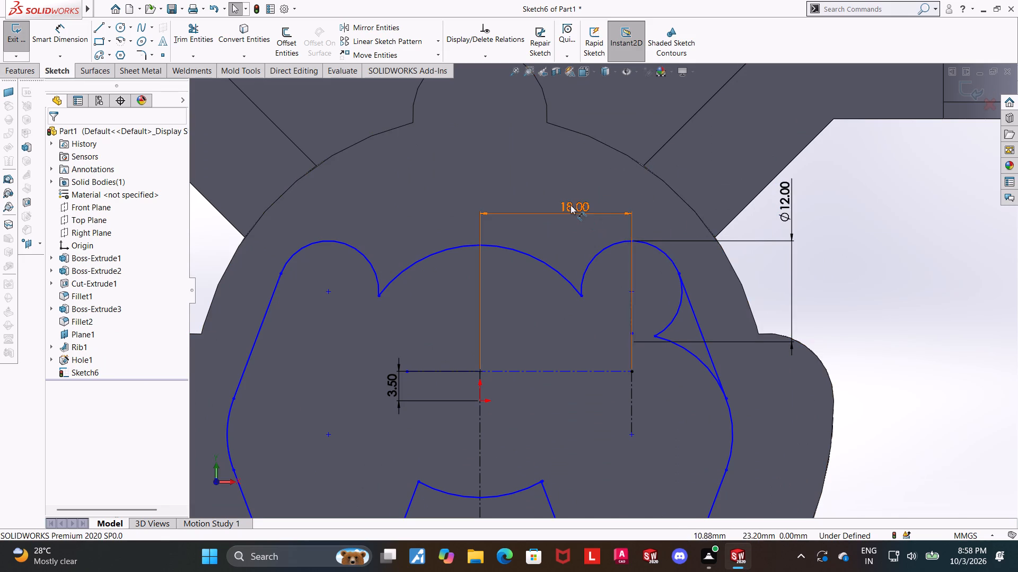
Replace the 18 mm dimension with a new 18 mm horizontal dimension from the origin to the right centerline corner.
right_click(570, 205)
click(610, 351)
key(Escape)
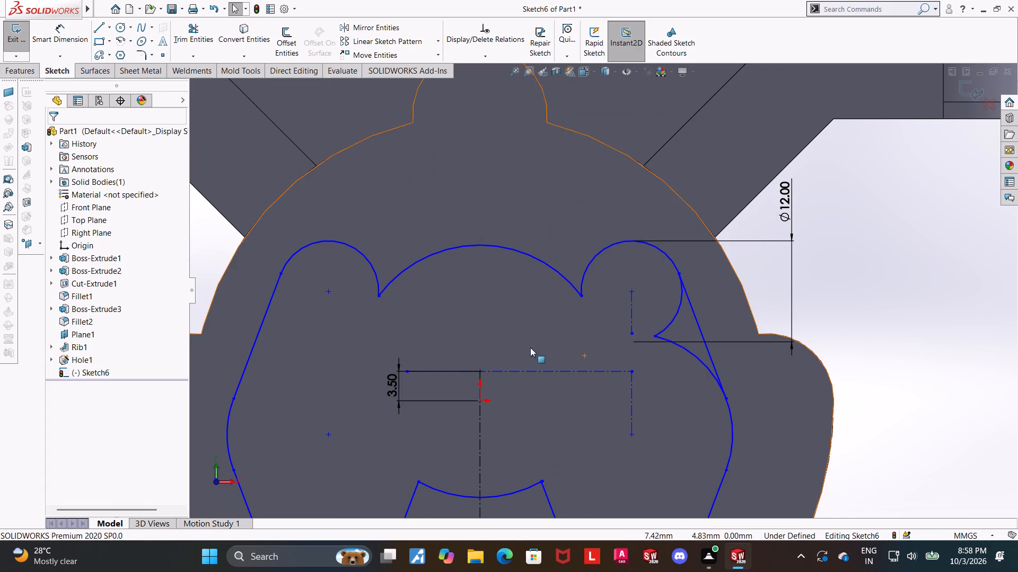
click(69, 41)
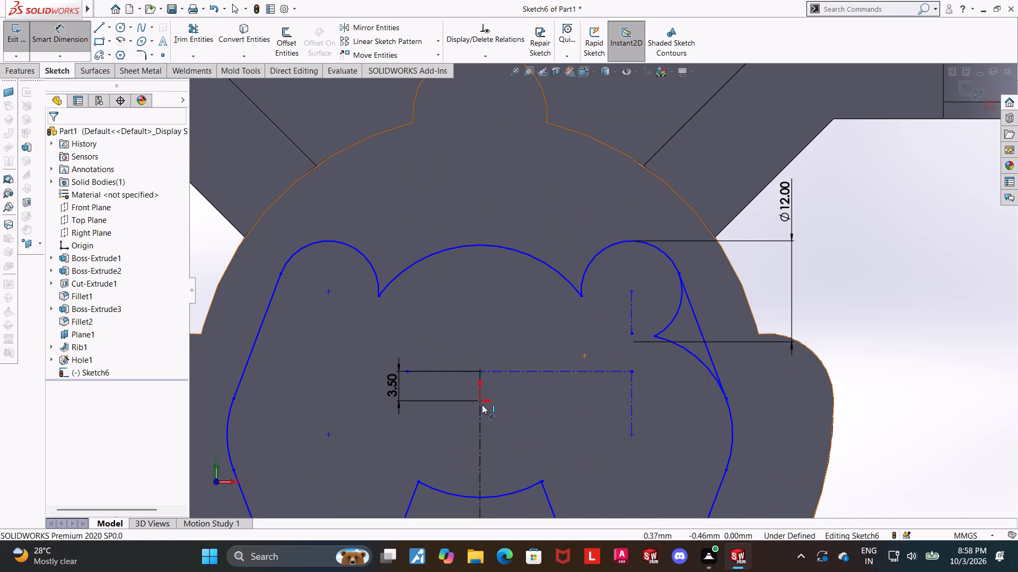
click(480, 401)
click(630, 371)
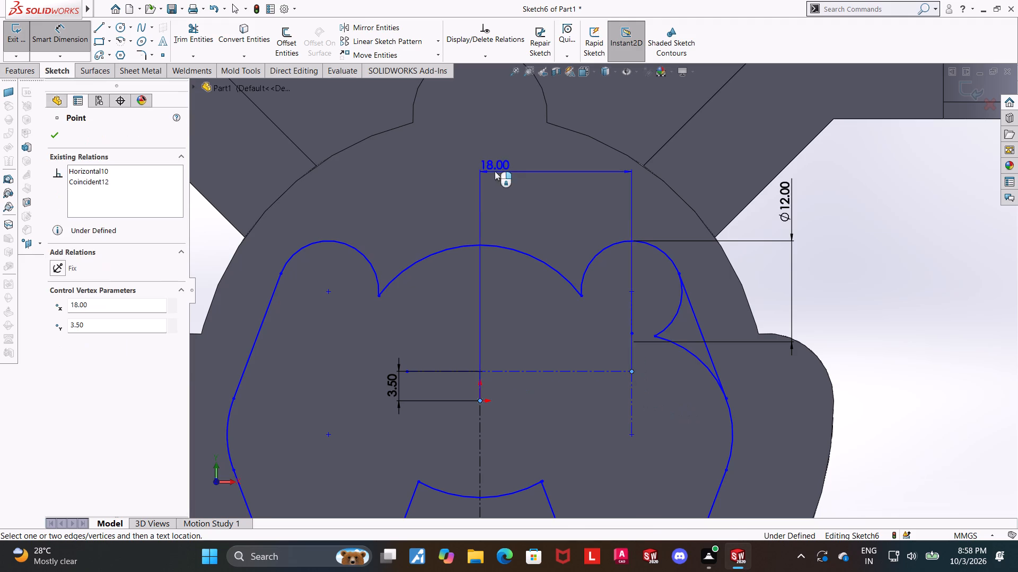
click(495, 171)
click(445, 158)
key(Escape)
key(Escape)
key(Escape)
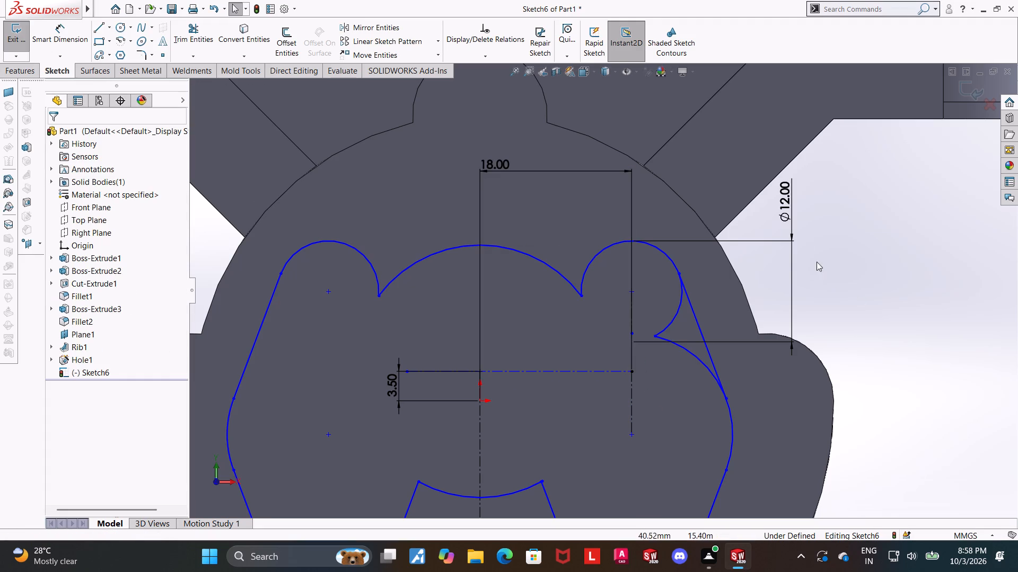
Replace the upper right lobe's 12 mm diameter dimension with a 6 mm radius dimension on its arc.
right_click(783, 206)
click(818, 345)
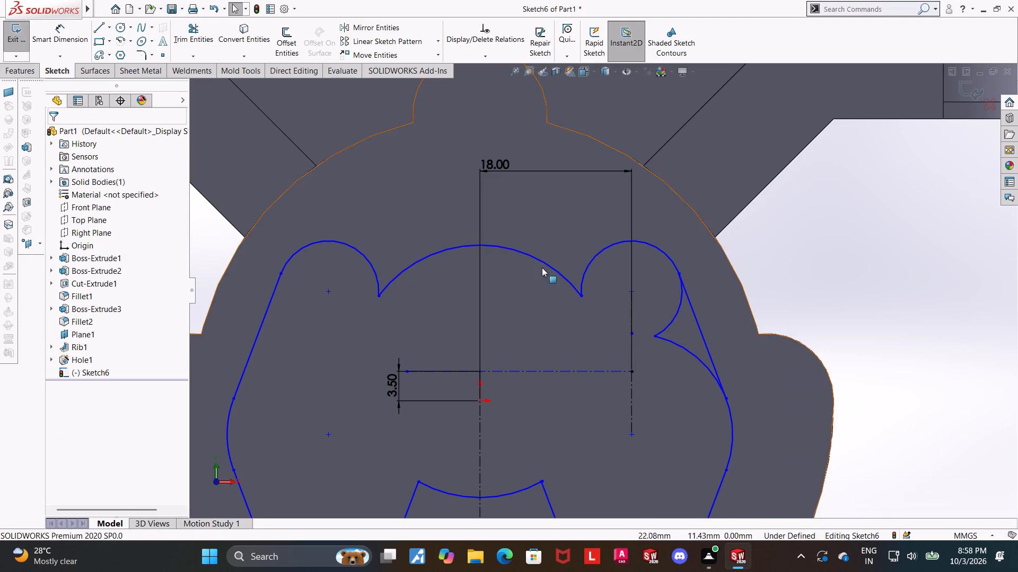
key(Escape)
click(44, 34)
click(666, 253)
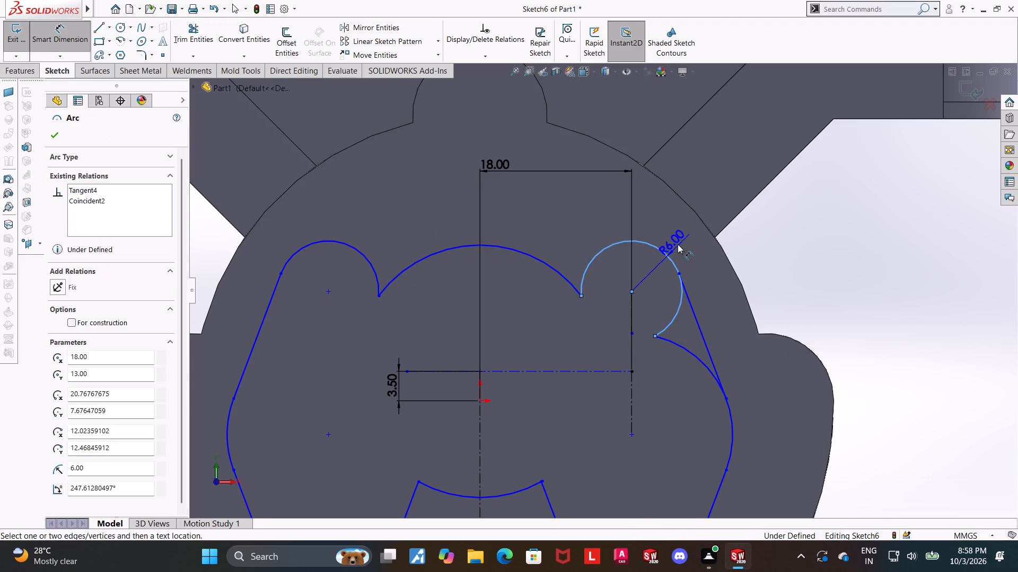
click(705, 257)
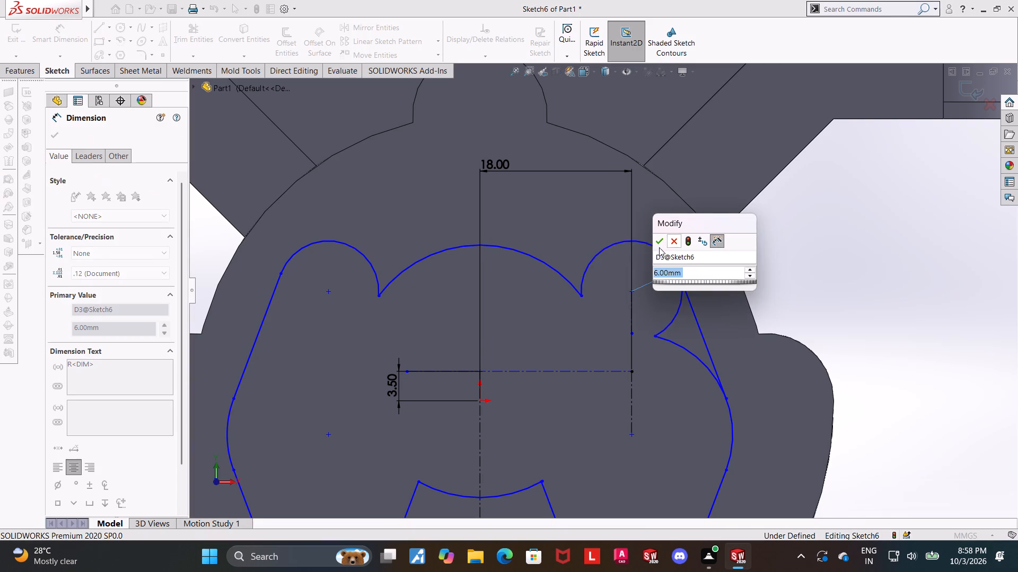
click(653, 241)
key(Escape)
key(Escape)
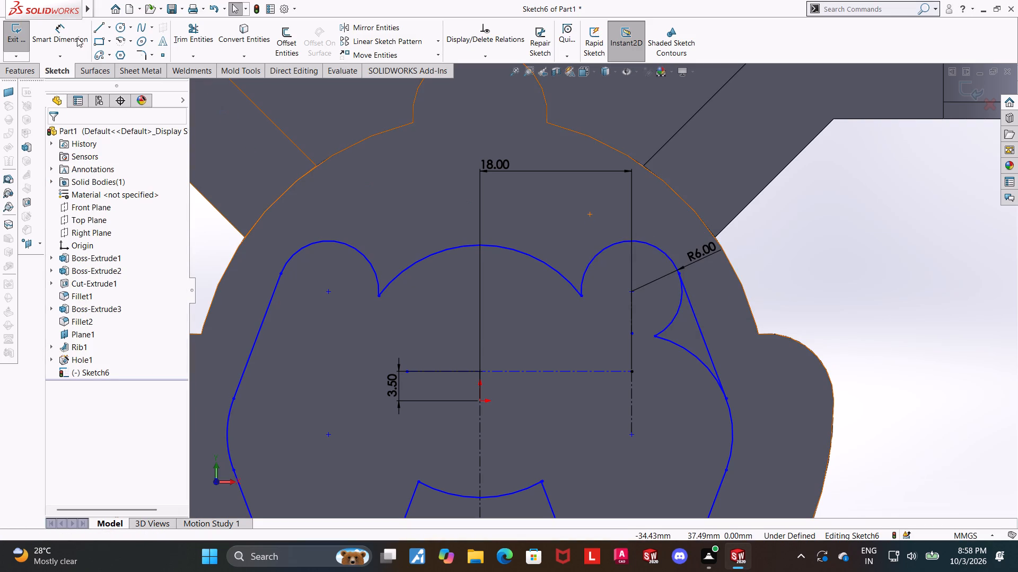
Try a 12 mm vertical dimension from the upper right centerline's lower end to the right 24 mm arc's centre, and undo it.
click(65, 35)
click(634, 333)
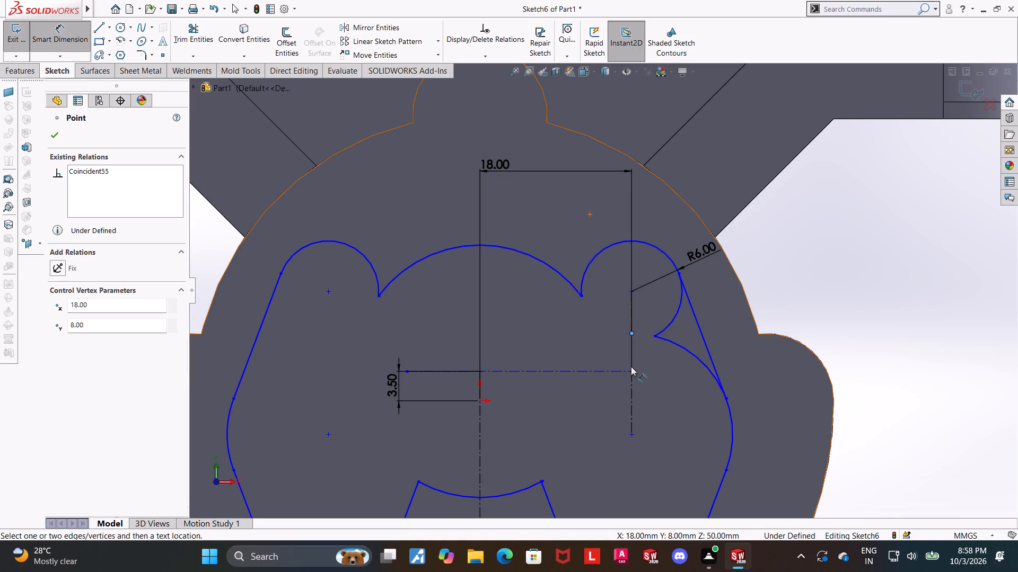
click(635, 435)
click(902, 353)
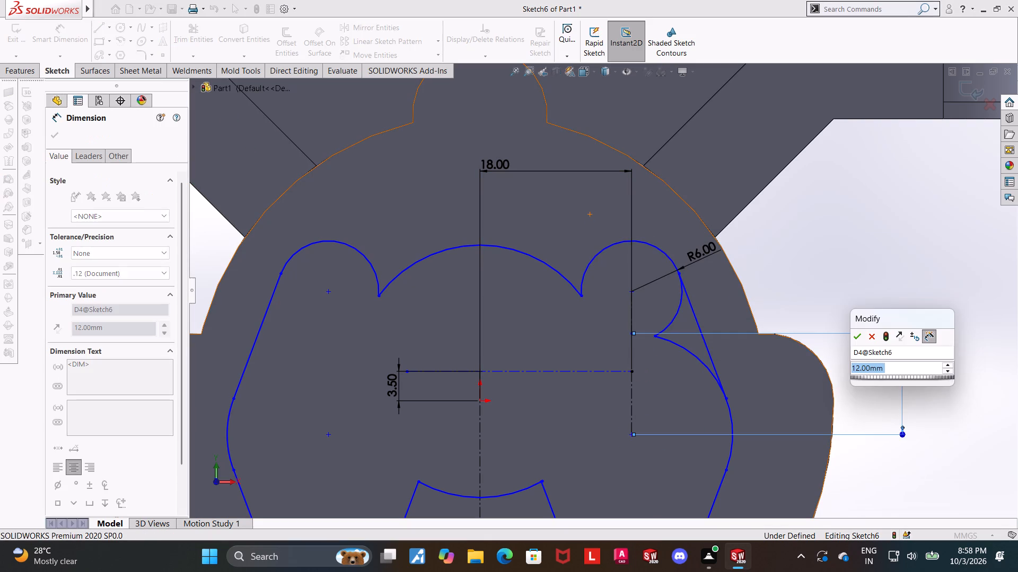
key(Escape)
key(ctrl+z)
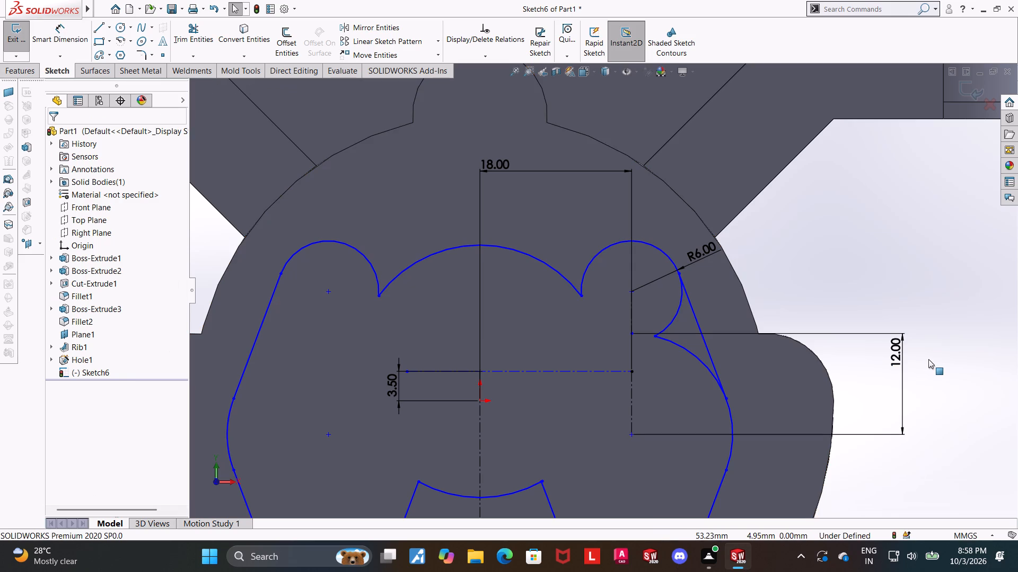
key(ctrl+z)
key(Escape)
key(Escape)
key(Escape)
Add a 7.5 mm vertical dimension from the right centerline corner to the lower end of the right vertical centerline.
scroll(928, 359, up, 1)
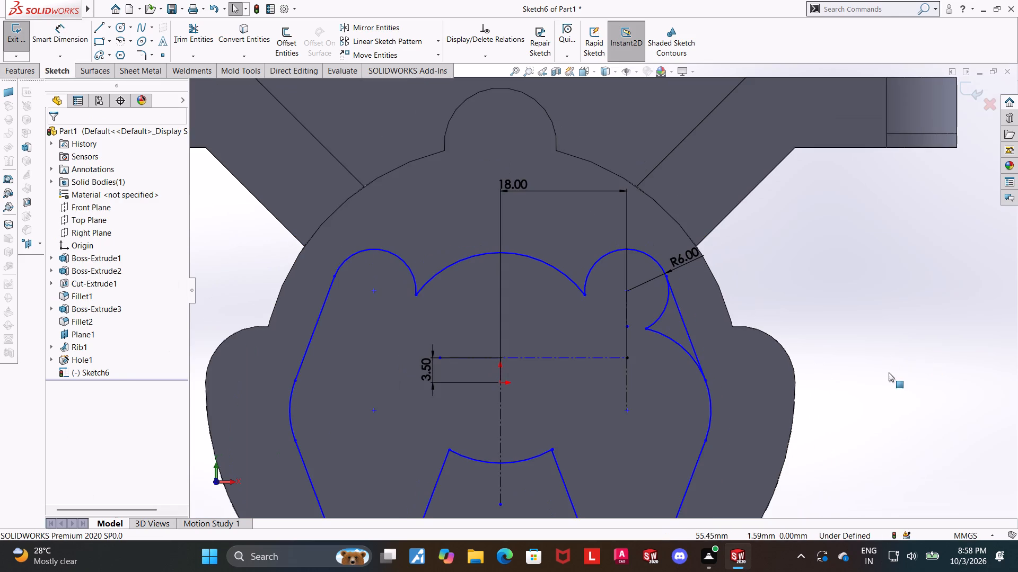
scroll(885, 372, up, 2)
click(67, 35)
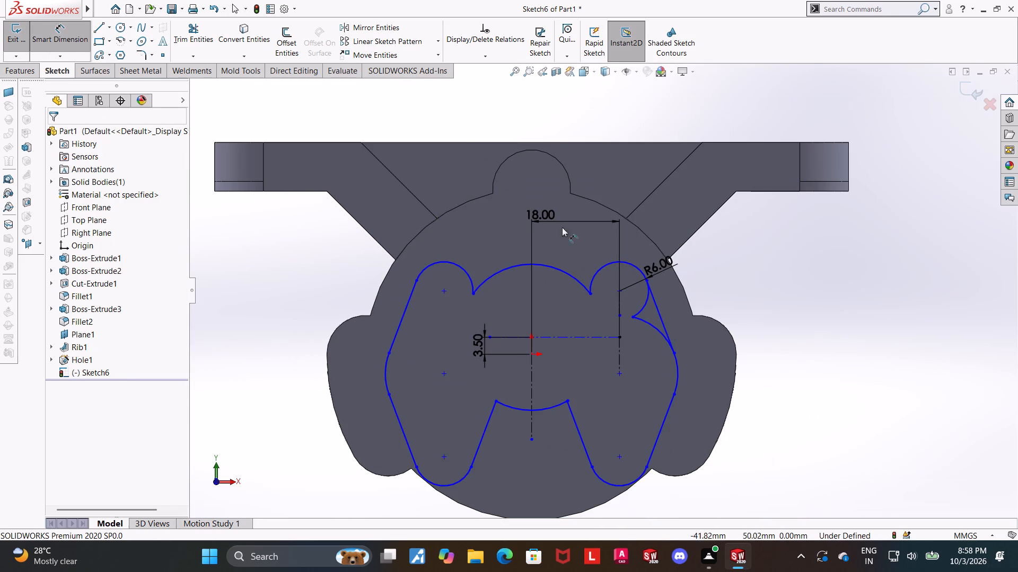
scroll(617, 354, down, 3)
click(620, 314)
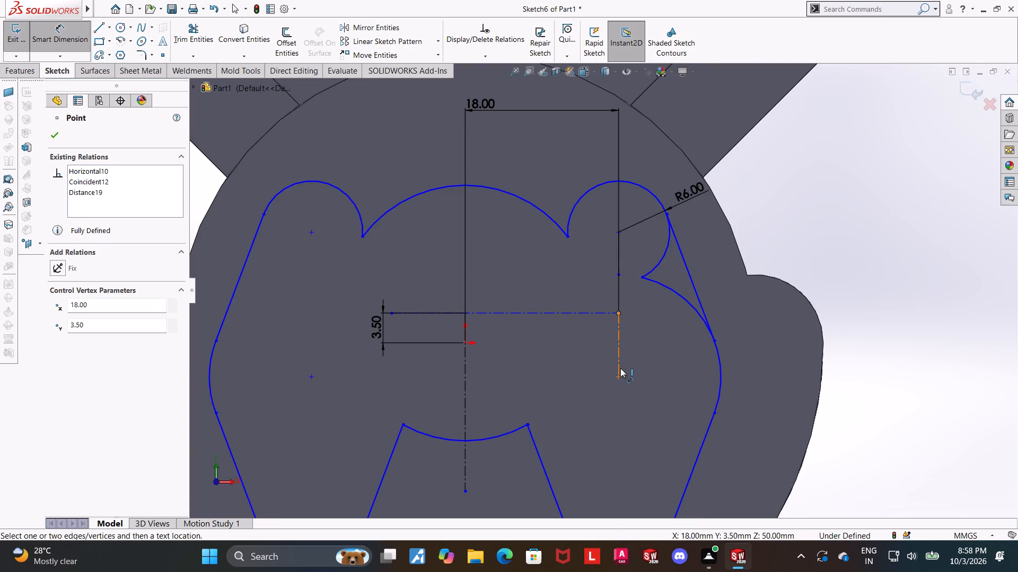
click(618, 379)
click(663, 355)
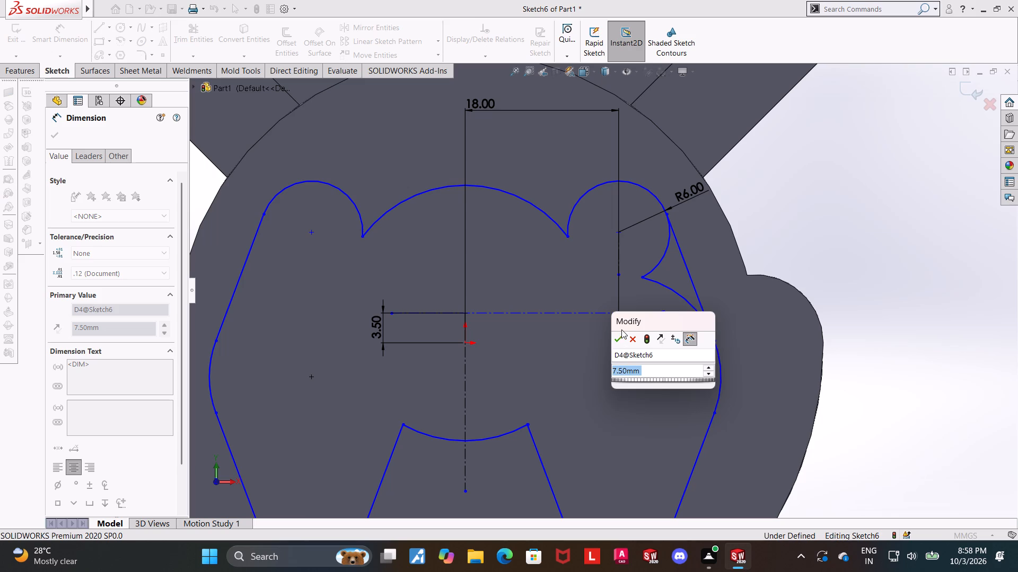
click(620, 336)
key(Escape)
key(Escape)
Add a 17 mm vertical dimension between the upper right lobe's centre and the right middle arc's centre, outside the profile.
click(55, 26)
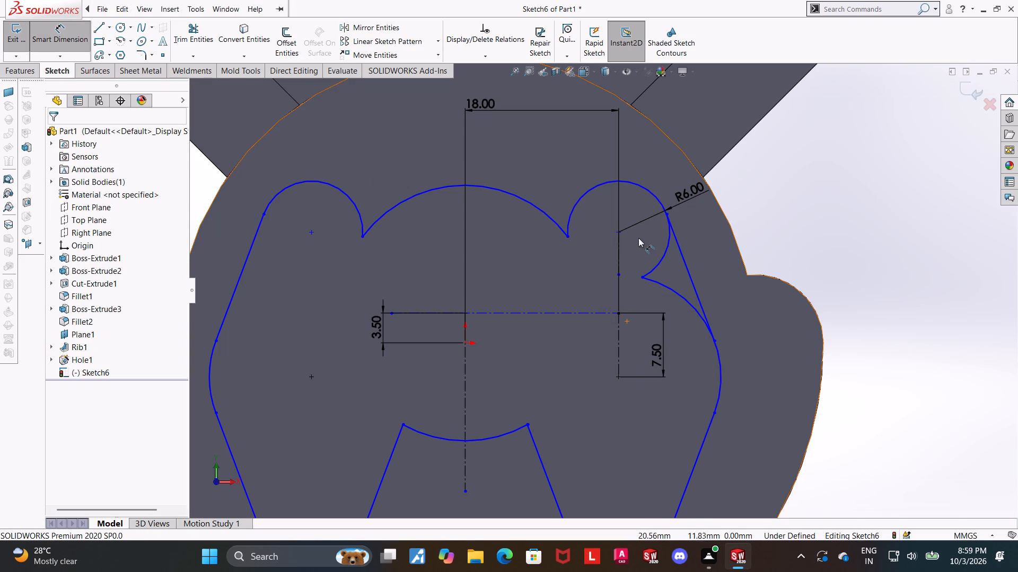
click(619, 231)
click(617, 378)
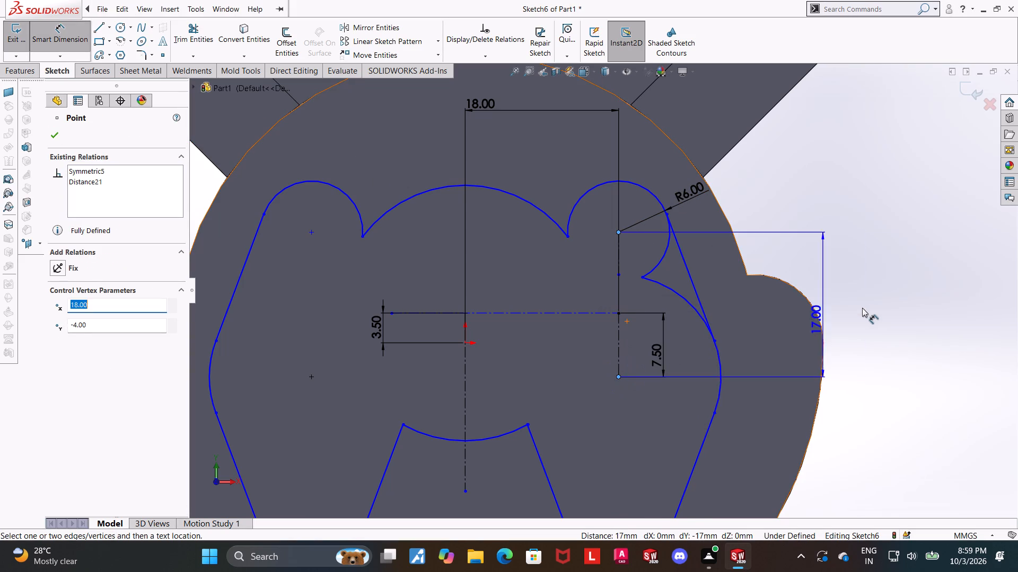
click(871, 305)
click(827, 286)
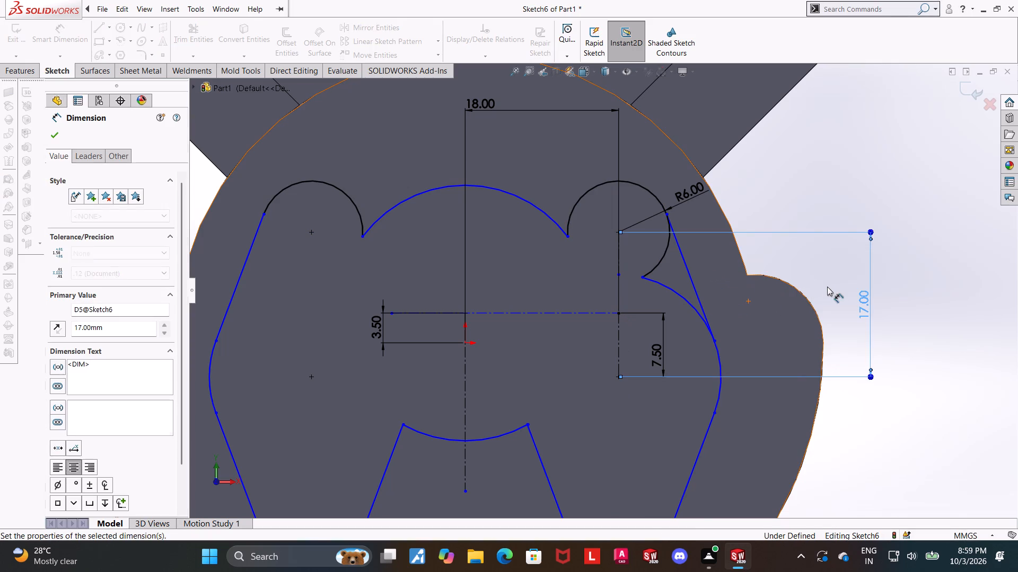
key(Escape)
scroll(830, 287, up, 3)
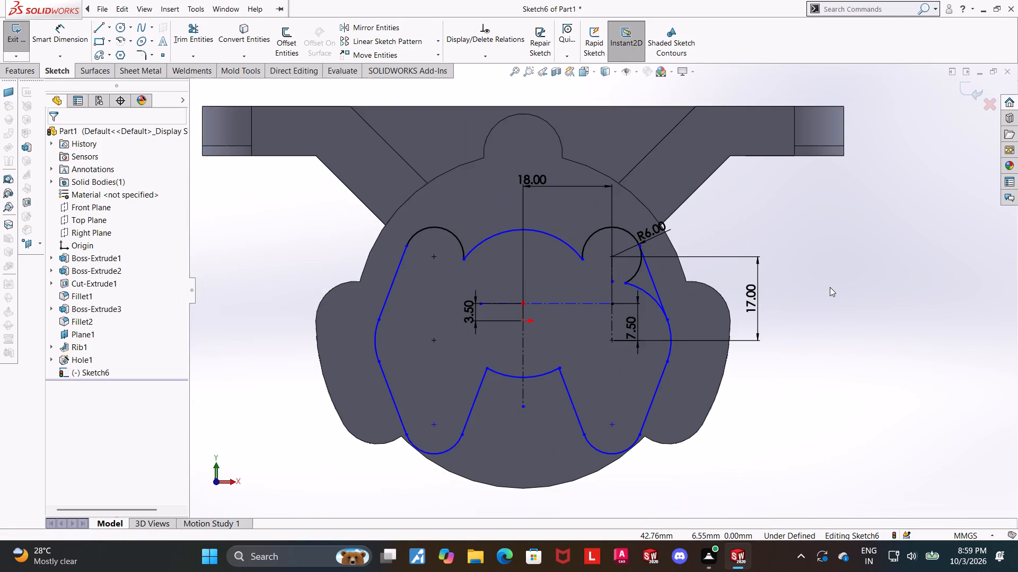
key(Escape)
key(Escape)
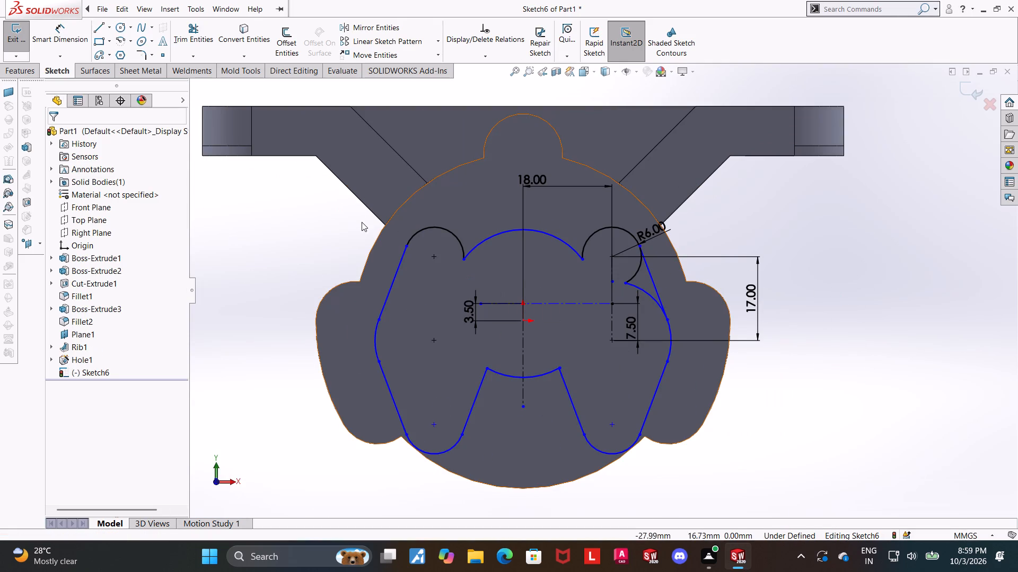
Add a 12 mm radius dimension to the profile's left middle arc.
click(76, 34)
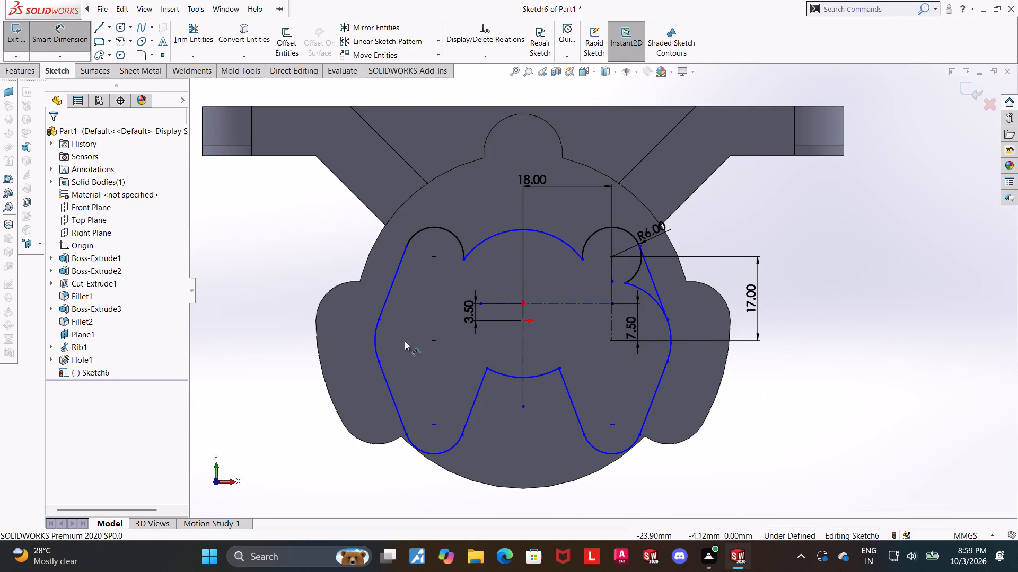
click(377, 335)
click(343, 322)
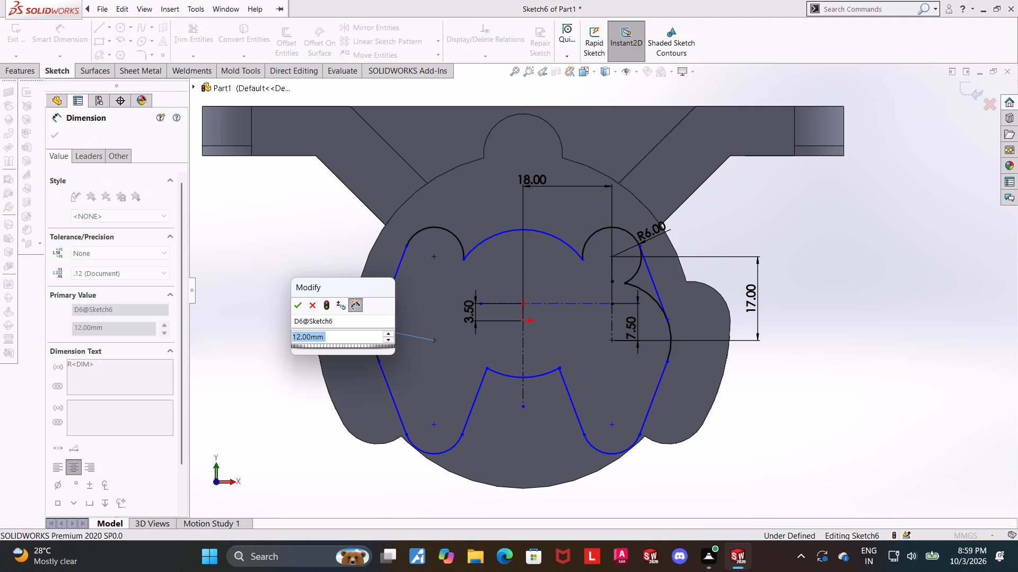
click(300, 303)
click(893, 391)
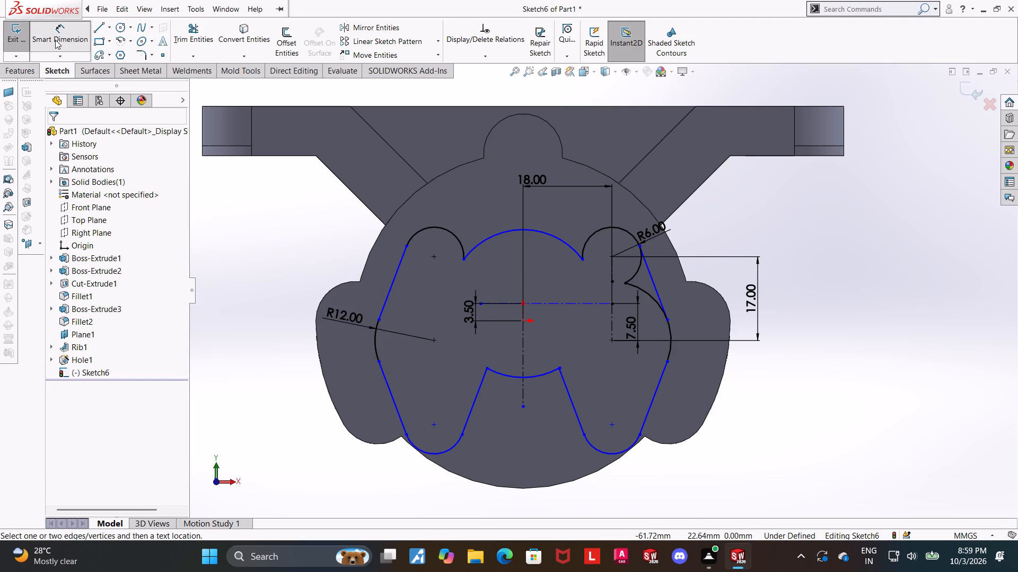
Add a 6 mm radius dimension to the lower left lobe's arc.
click(55, 40)
click(71, 39)
click(420, 449)
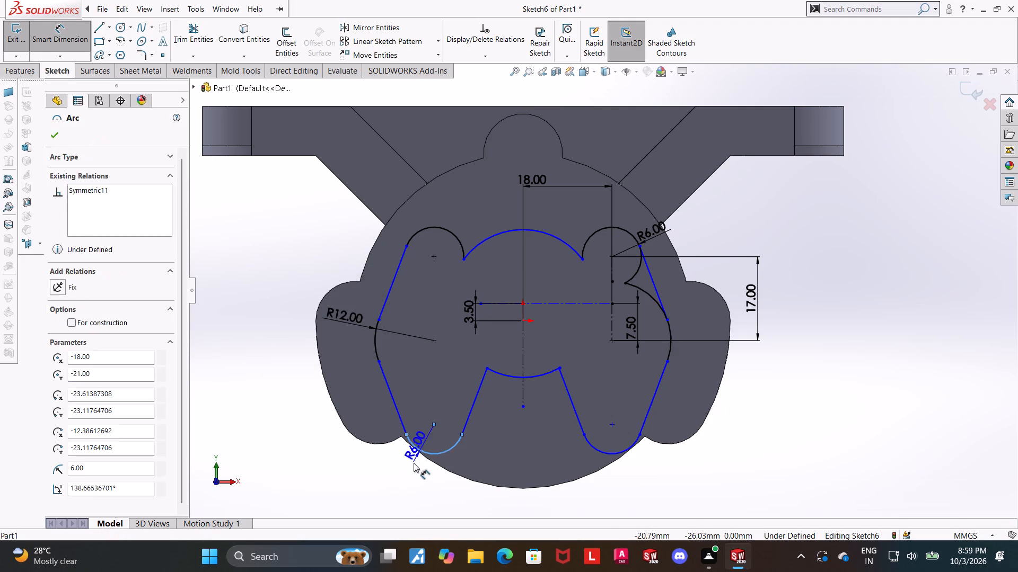
click(409, 473)
click(367, 451)
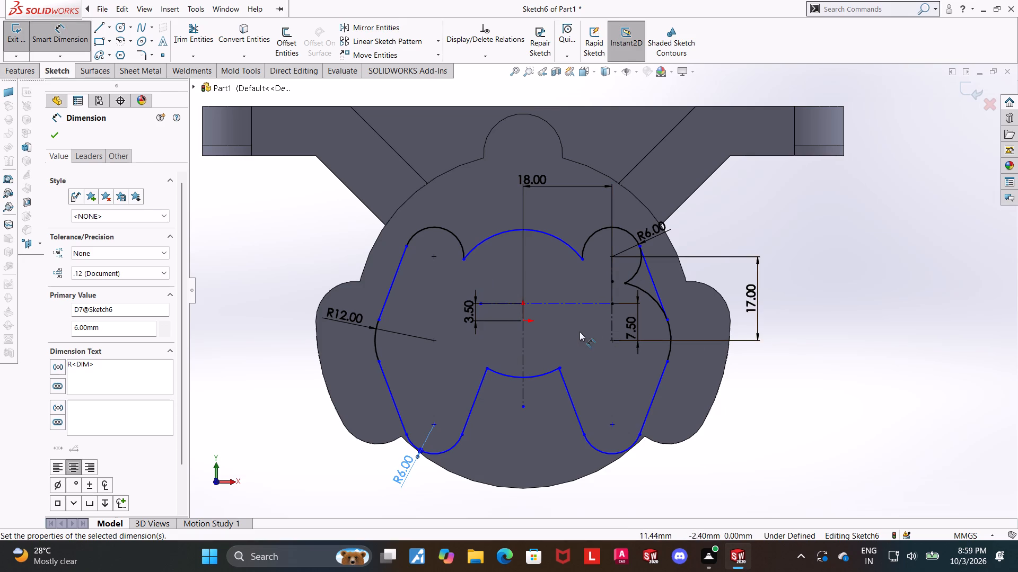
Add a 15 mm radius dimension to the upper central arc between the two upper lobes.
scroll(580, 332, down, 2)
scroll(578, 326, up, 1)
click(542, 203)
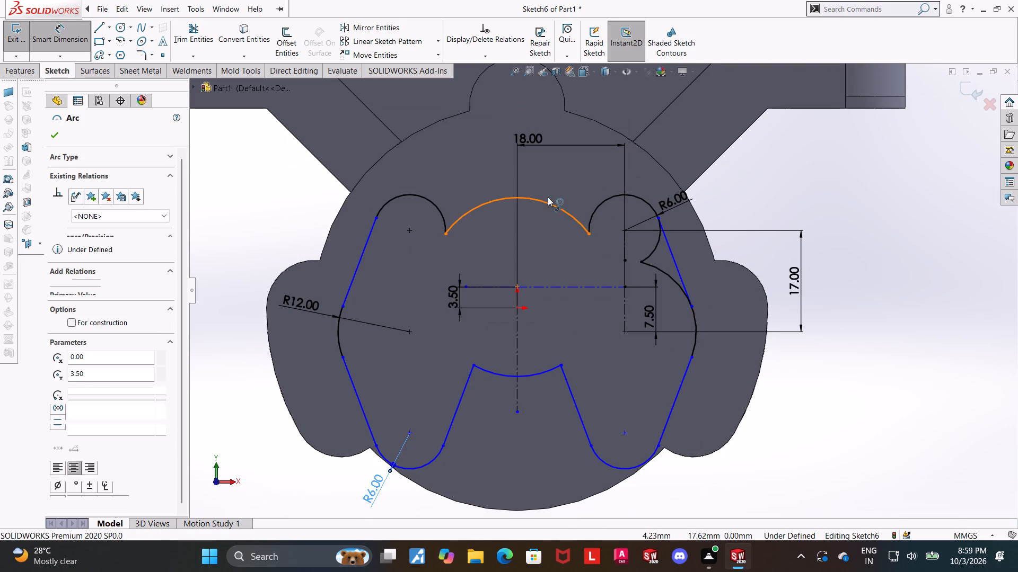
click(556, 179)
click(511, 167)
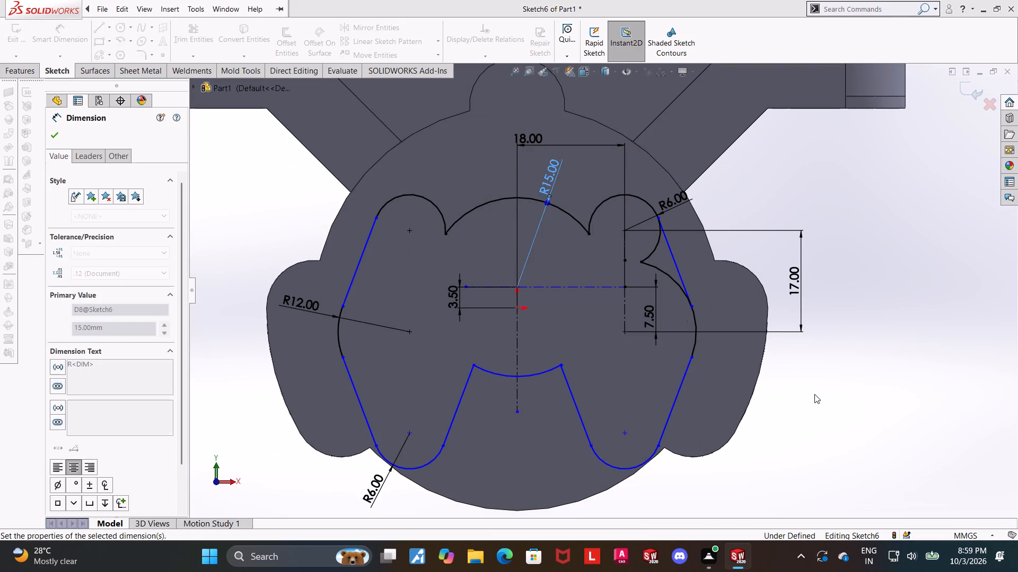
click(874, 389)
key(Escape)
key(Escape)
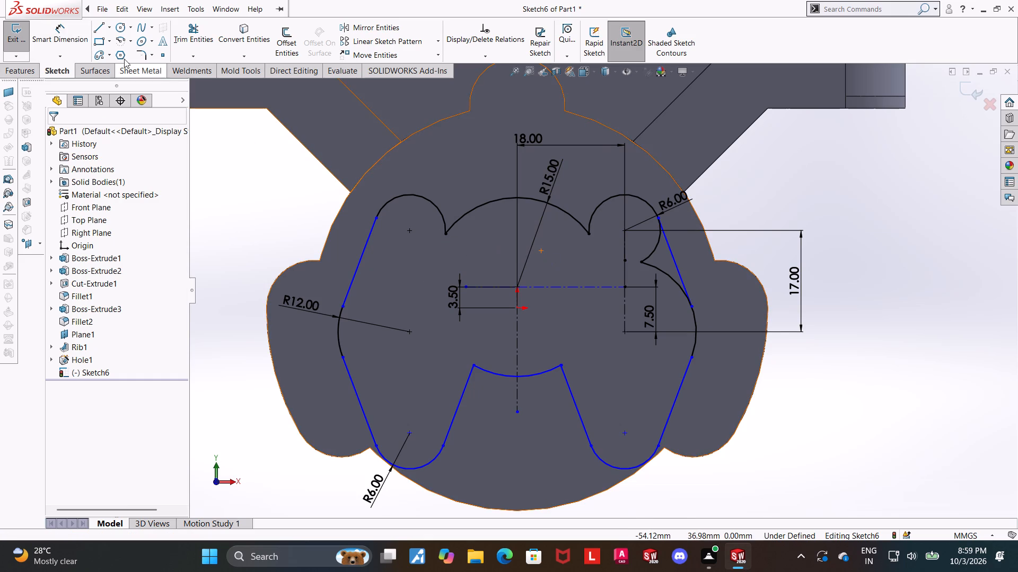
click(68, 32)
key(Escape)
key(Escape)
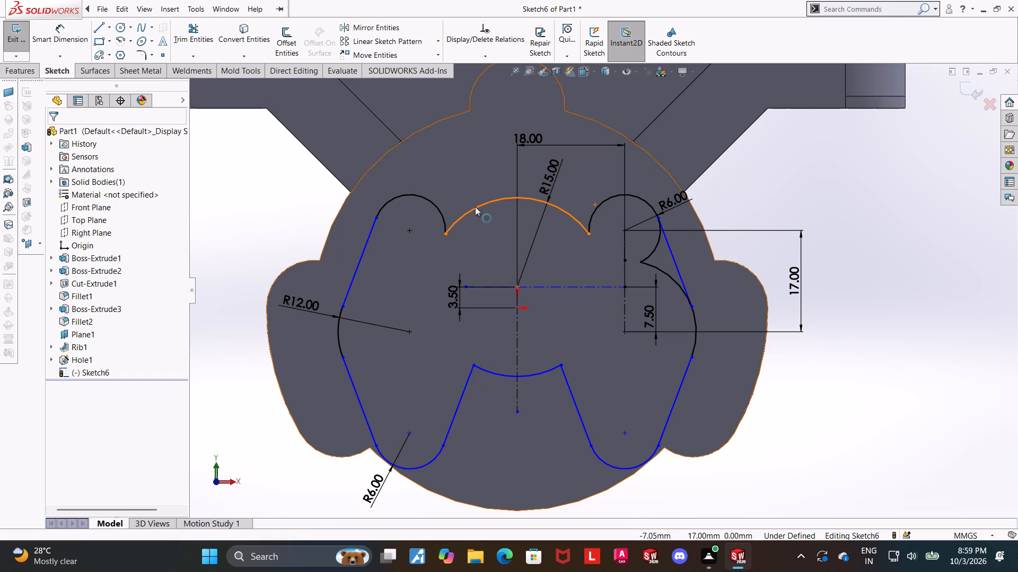
Add a 15 mm radius dimension to the lower central arc between the two legs.
click(73, 43)
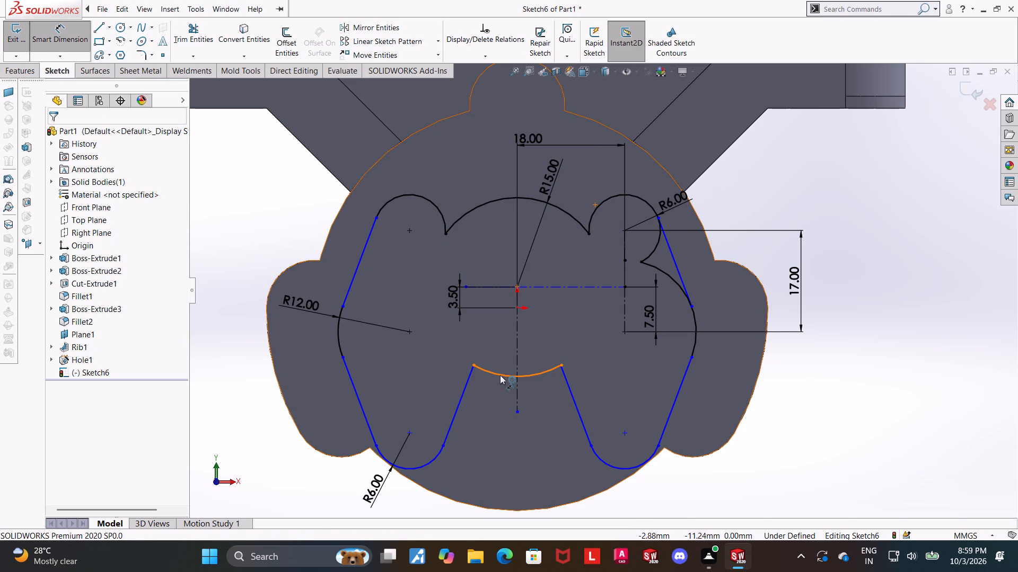
click(500, 375)
click(496, 403)
click(449, 388)
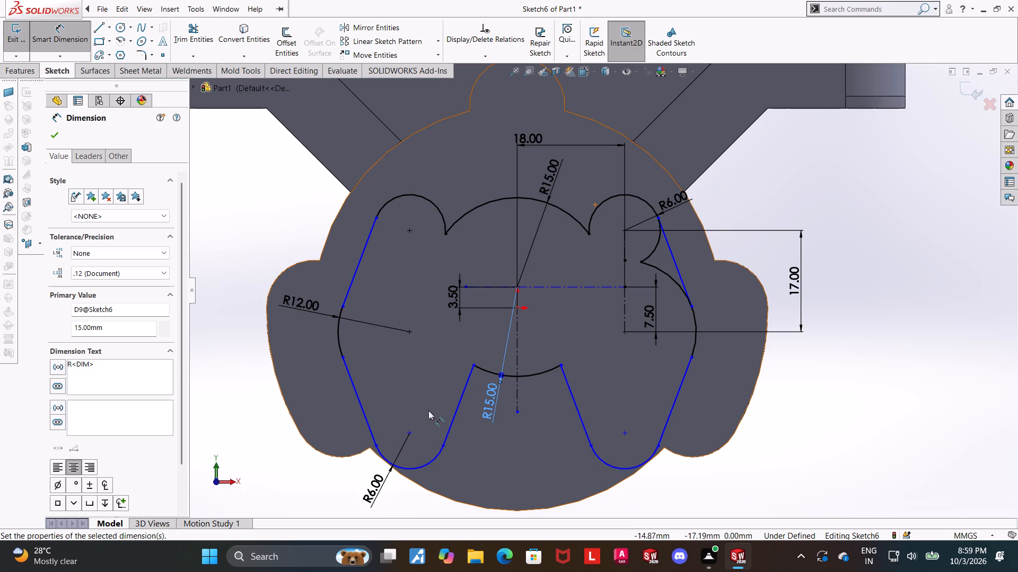
Add a 34 mm vertical dimension between the upper left and lower left lobe centres, outside the profile.
click(410, 433)
click(408, 231)
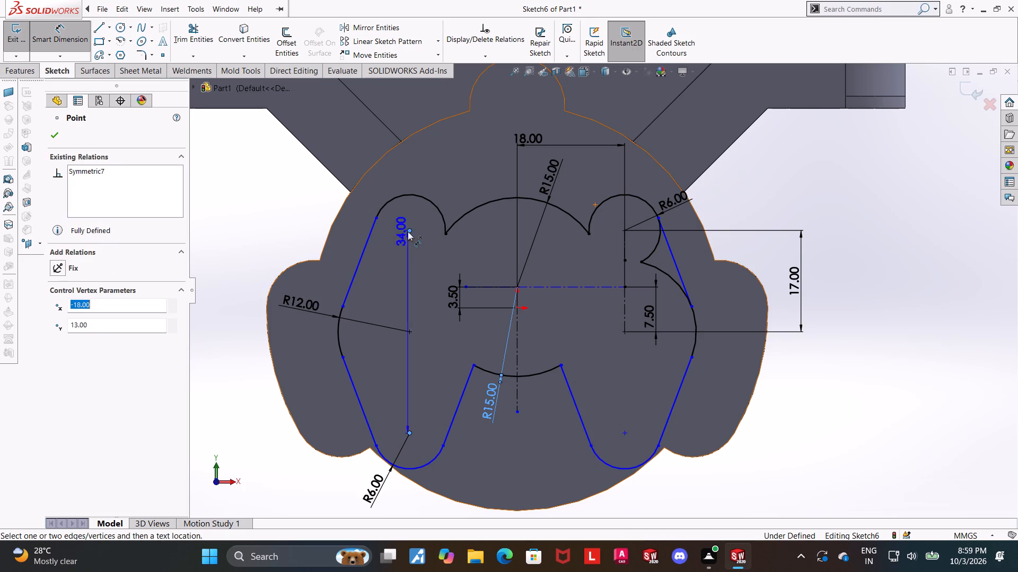
click(253, 260)
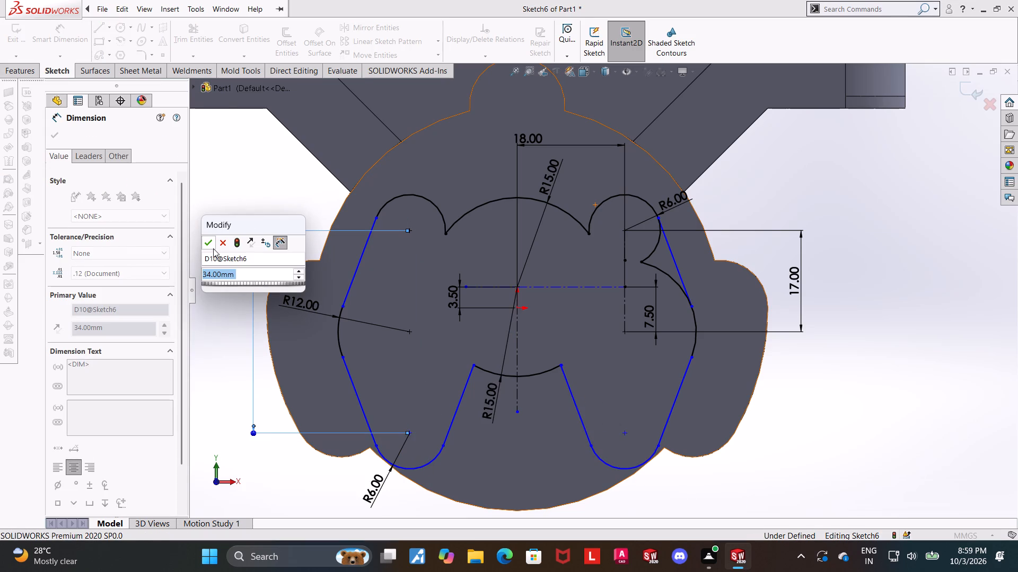
click(213, 248)
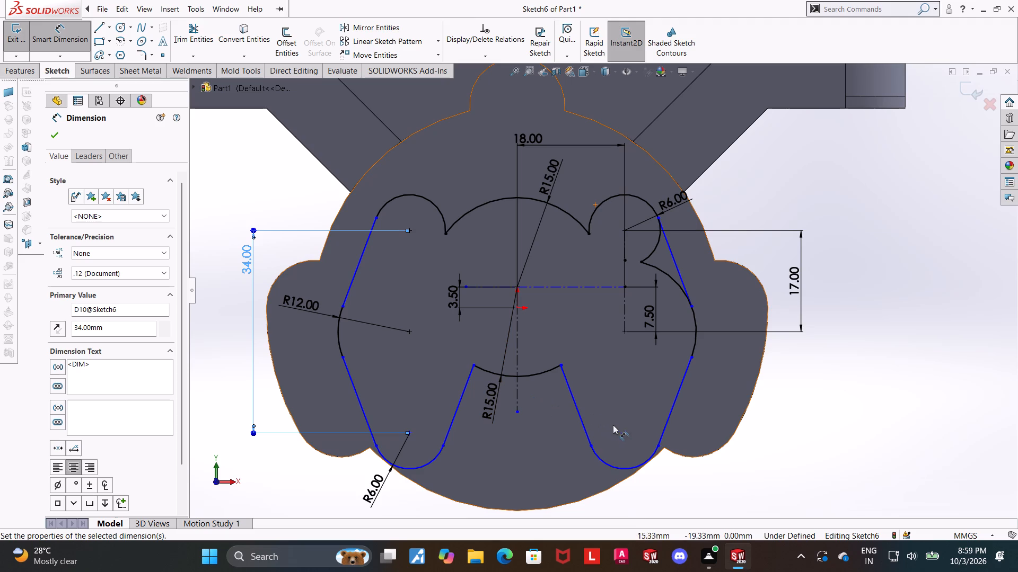
Add a 24.5 mm vertical dimension from the right centerline corner to the lower right lobe's centre.
click(624, 434)
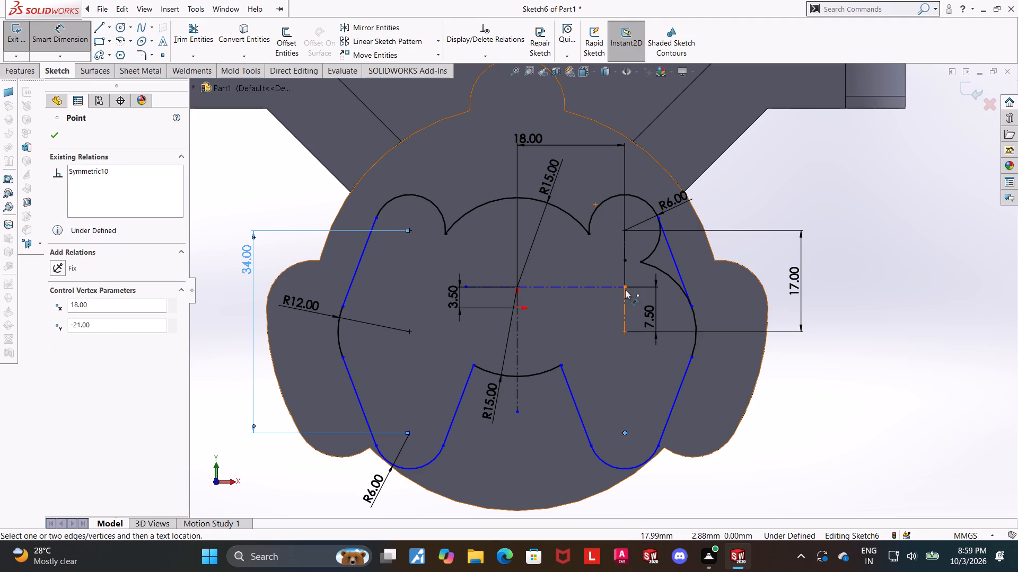
click(625, 289)
click(894, 410)
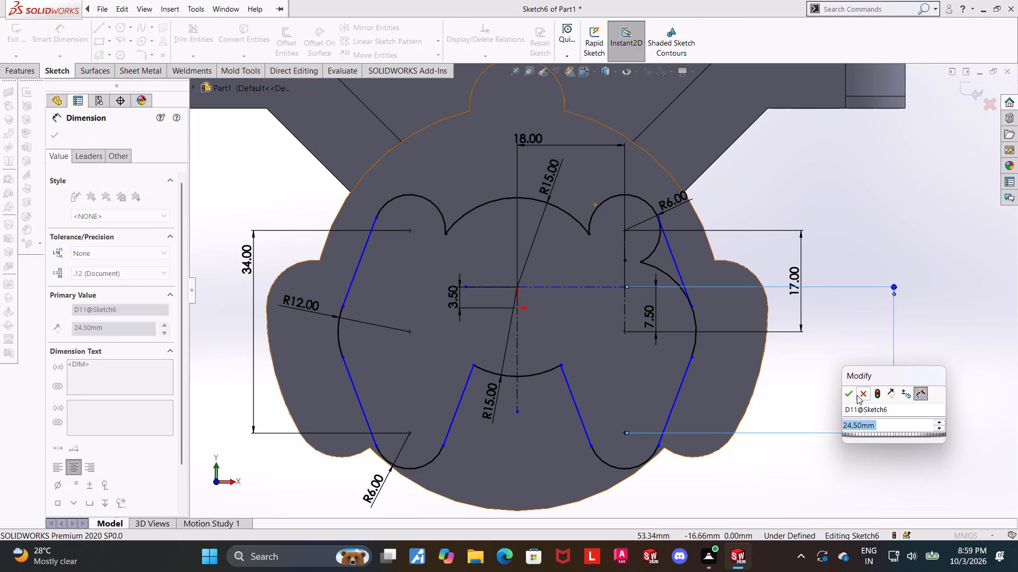
click(845, 394)
click(840, 513)
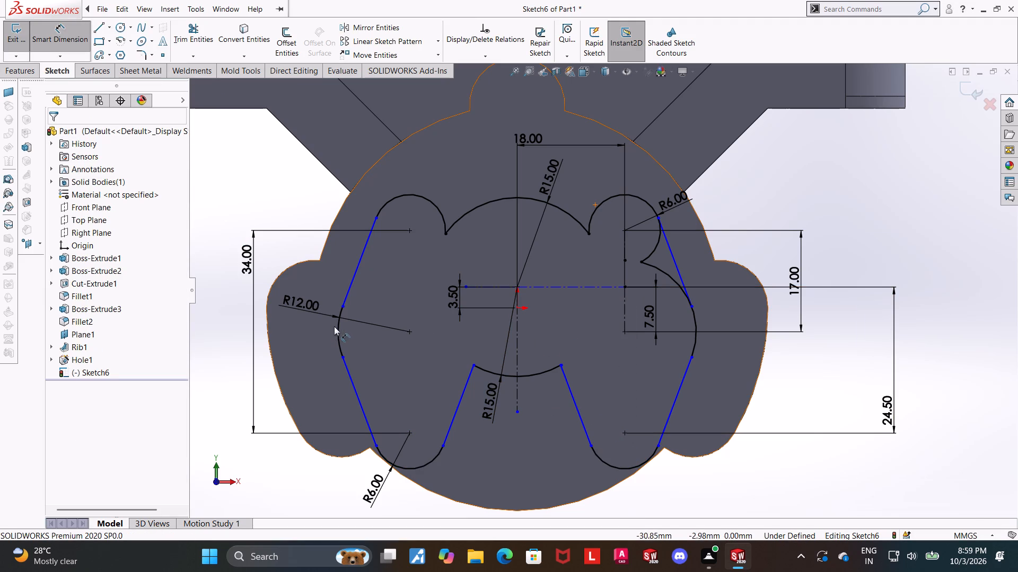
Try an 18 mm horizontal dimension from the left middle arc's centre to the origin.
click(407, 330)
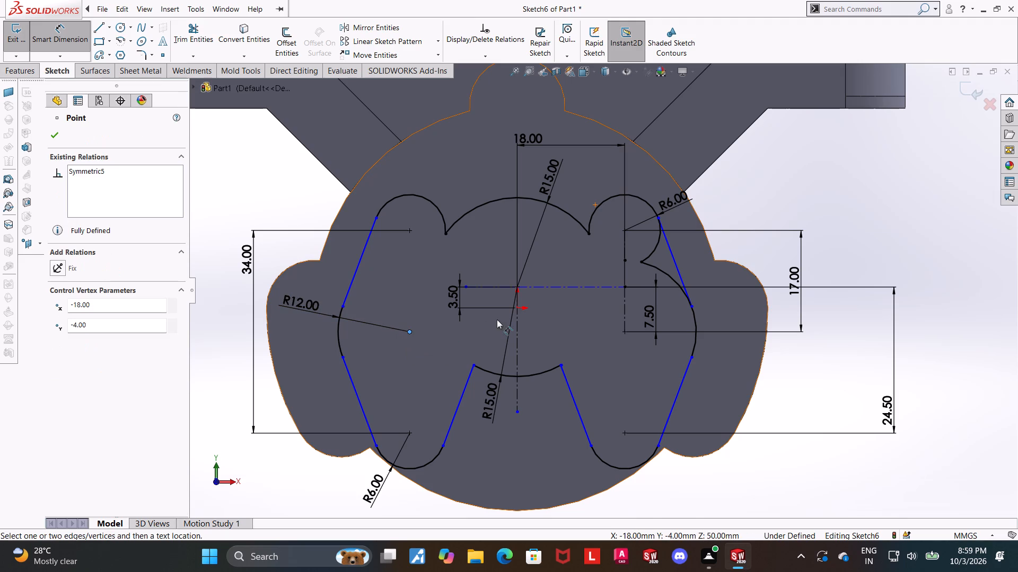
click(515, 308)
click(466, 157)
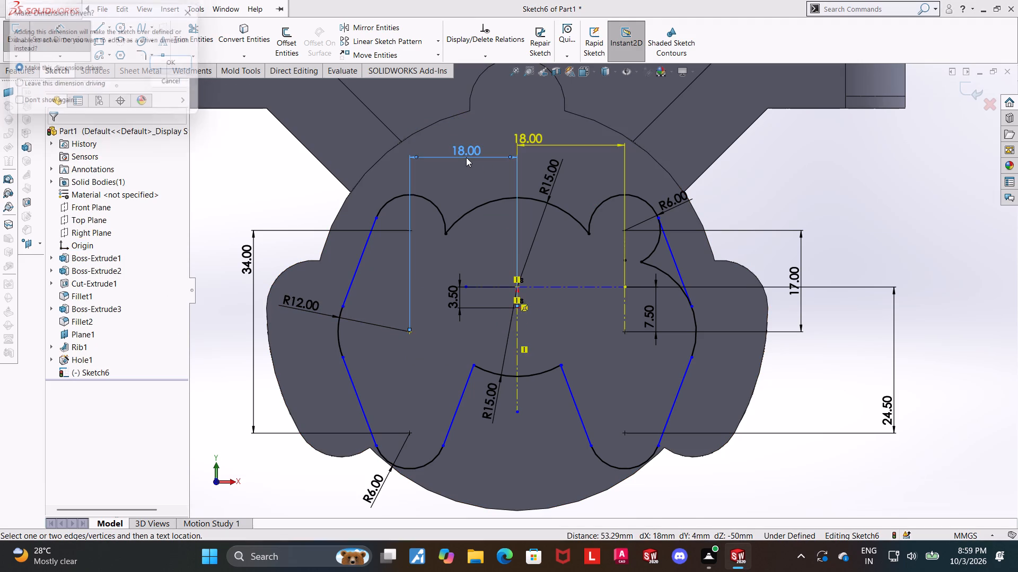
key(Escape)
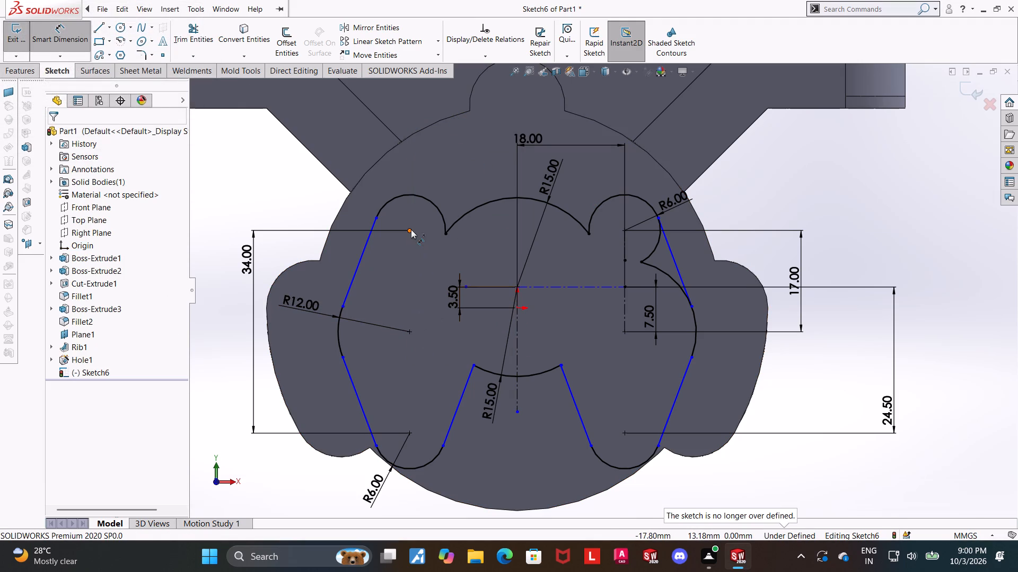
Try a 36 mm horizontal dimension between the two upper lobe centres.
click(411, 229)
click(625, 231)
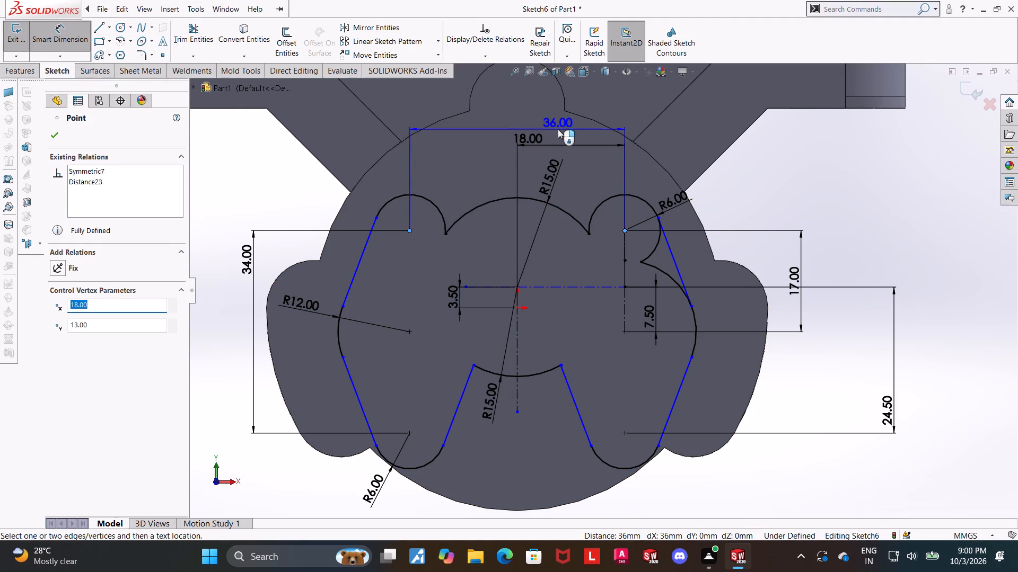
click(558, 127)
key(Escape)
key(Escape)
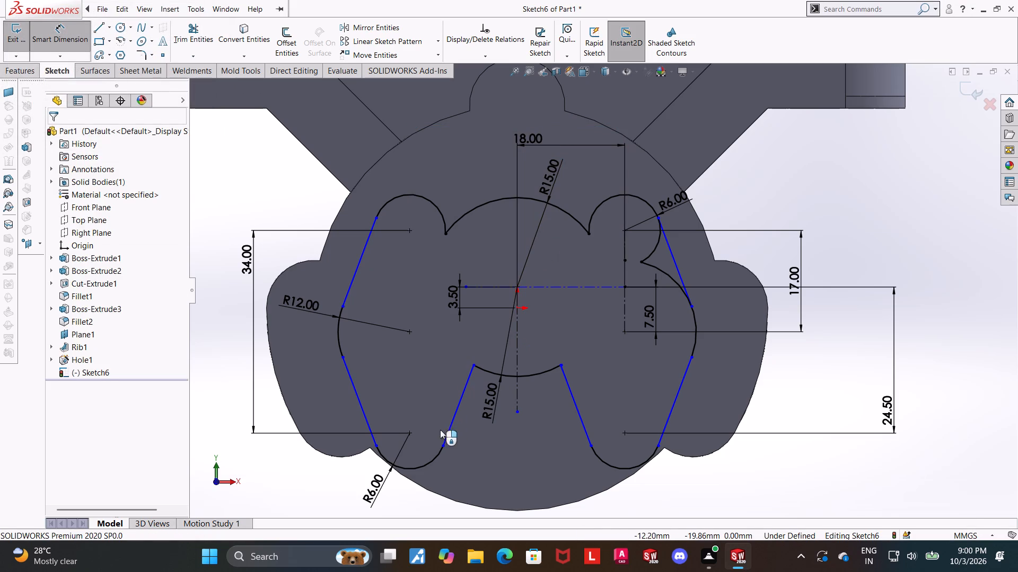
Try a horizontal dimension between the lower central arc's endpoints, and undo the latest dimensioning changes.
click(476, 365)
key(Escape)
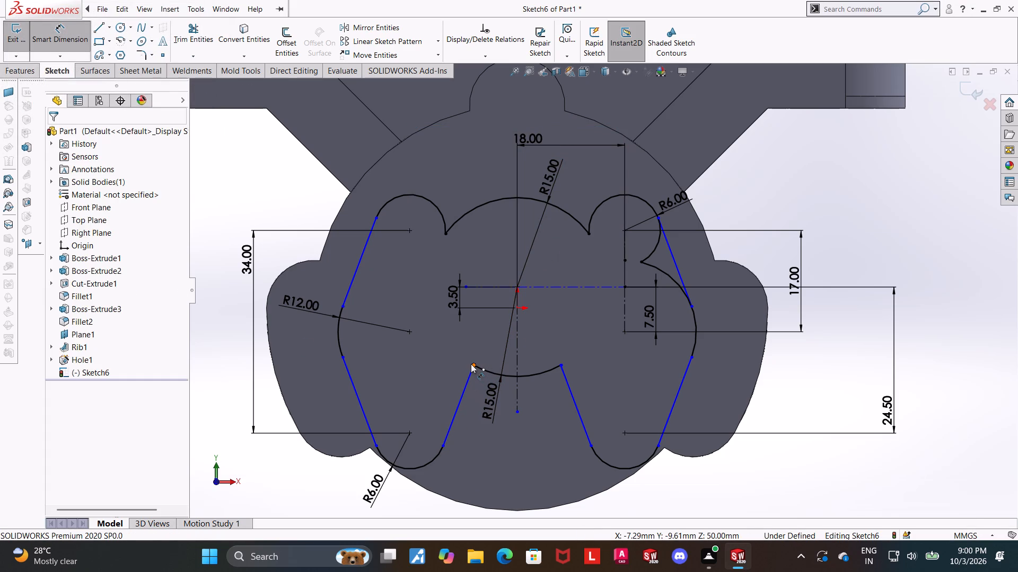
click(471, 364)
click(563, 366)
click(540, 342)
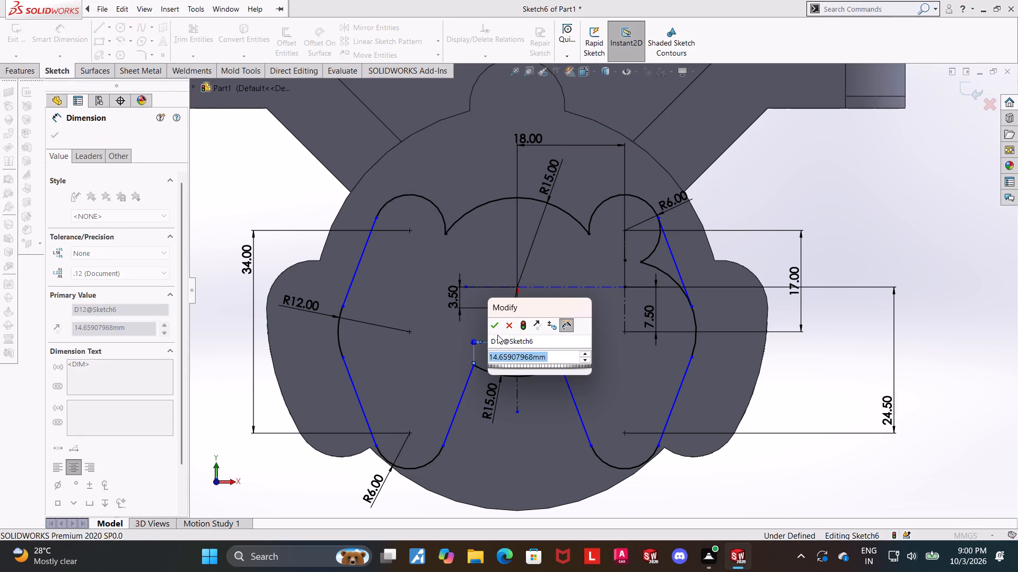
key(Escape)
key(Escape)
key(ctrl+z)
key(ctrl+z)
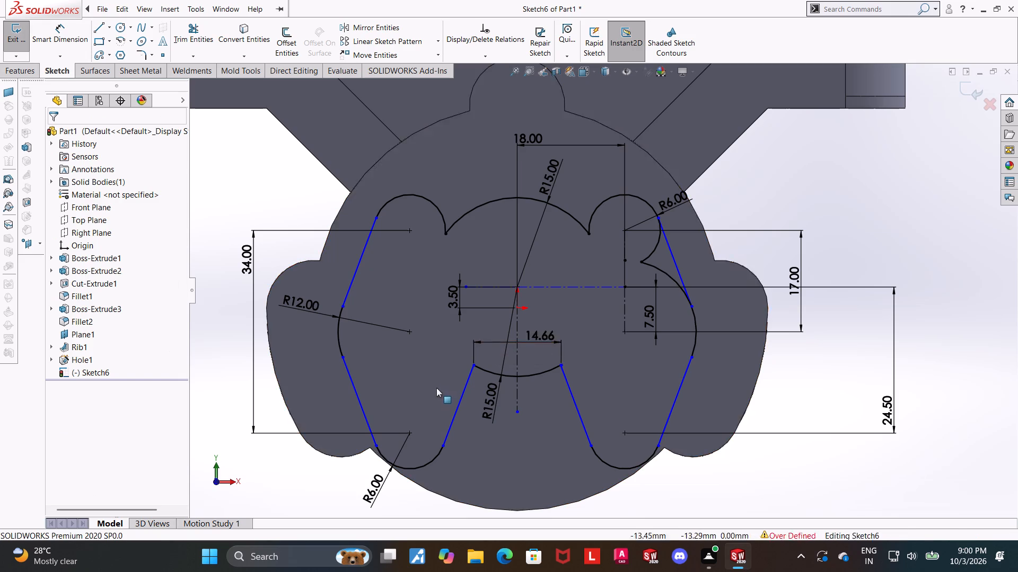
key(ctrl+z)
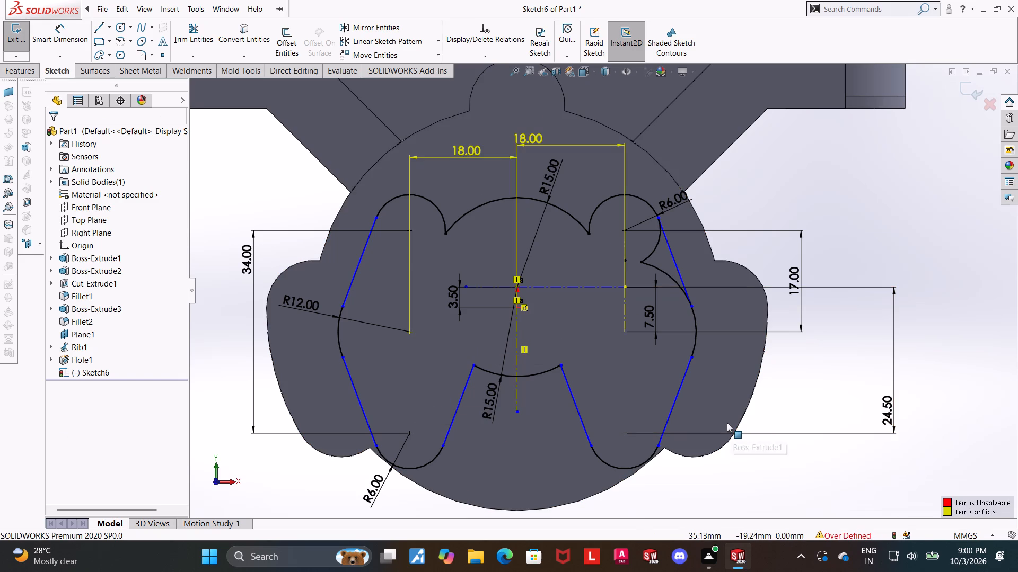
Undo the extra 18 mm horizontal dimension between the left lobe's centre and the vertical centerline.
key(ctrl+z)
key(Escape)
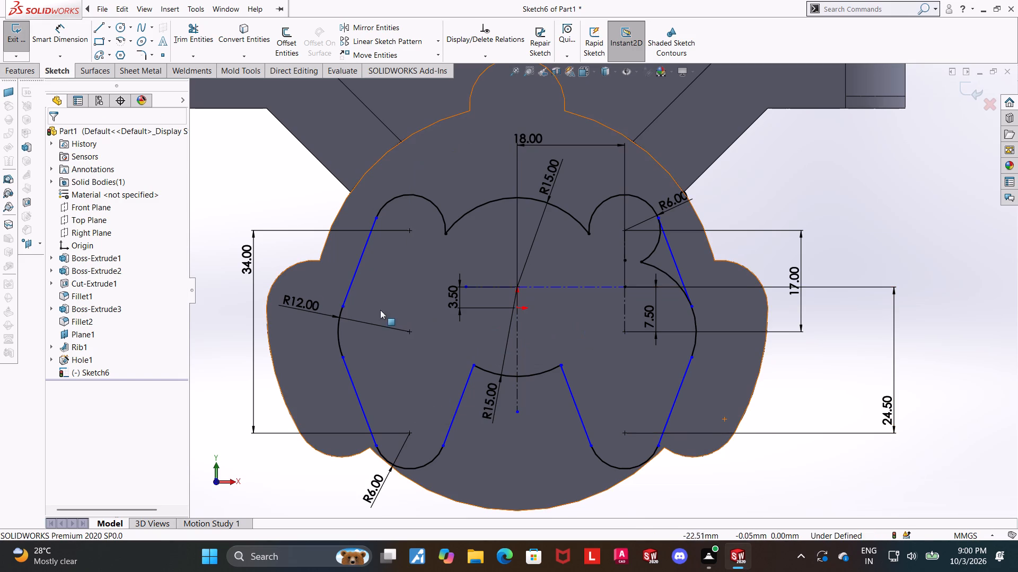
Dimension the length of the upper left slanted line joining the upper lobe to the R12 arc.
click(354, 284)
key(Escape)
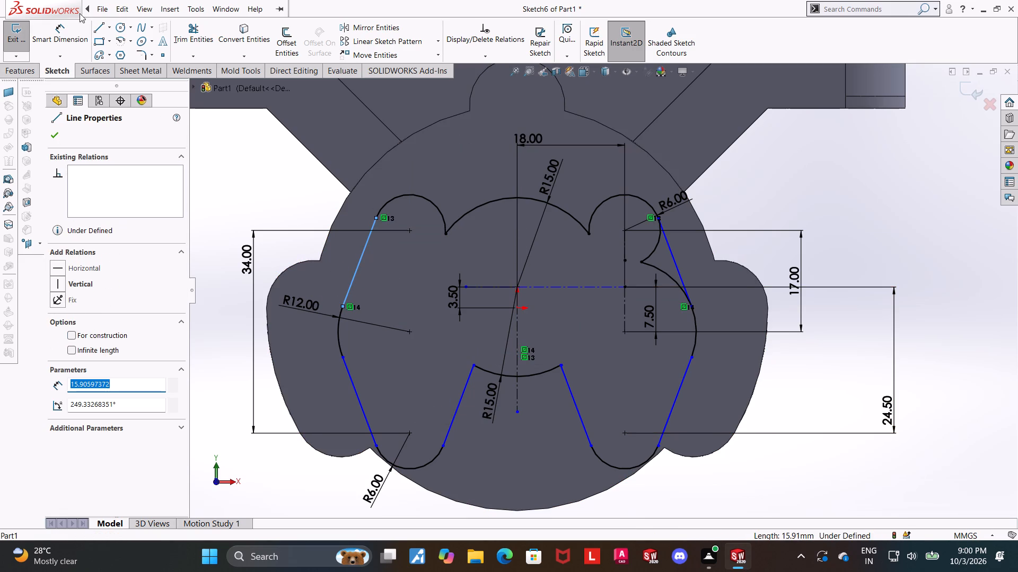
click(72, 25)
click(359, 268)
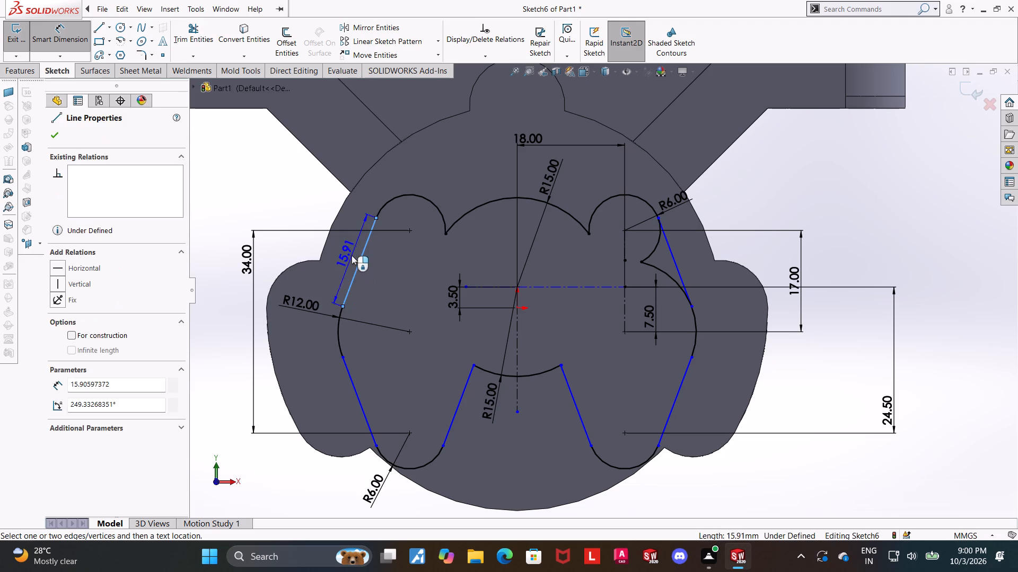
click(349, 254)
key(Escape)
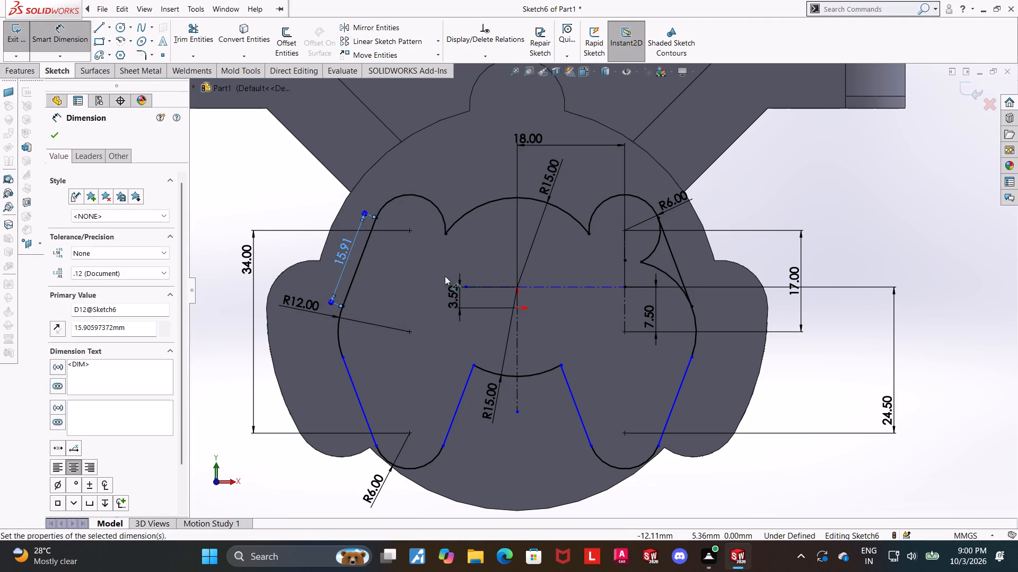
key(ctrl+z)
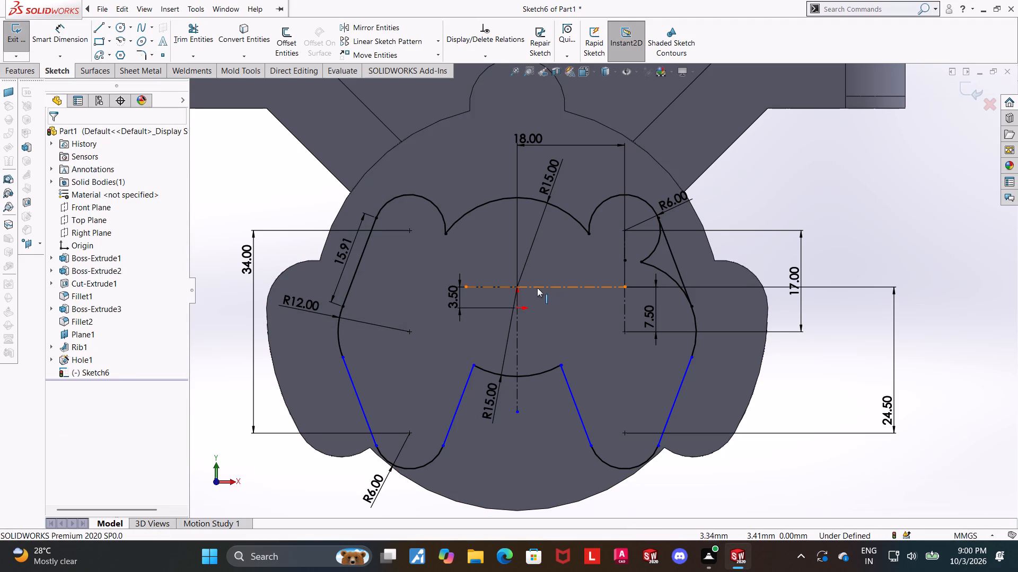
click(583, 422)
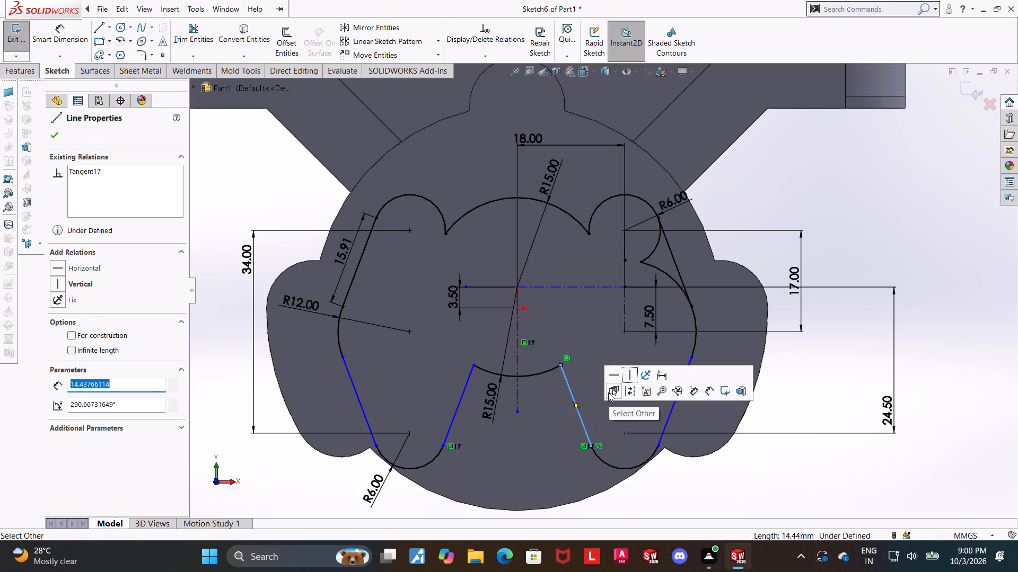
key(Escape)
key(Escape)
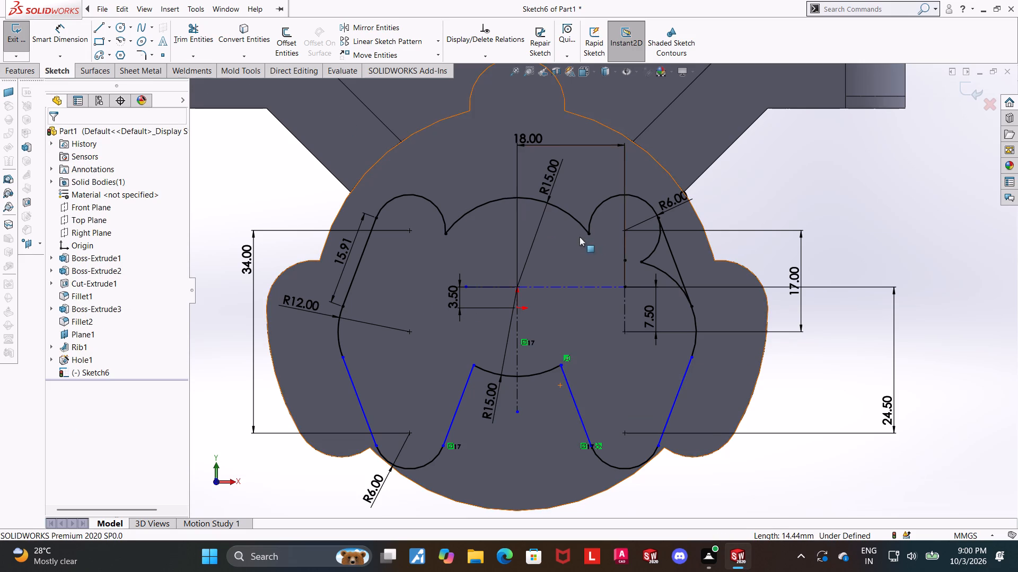
Trim the stray arc segments inside the slanted line between the upper right lobe and the right middle arc.
scroll(599, 239, down, 2)
key(Escape)
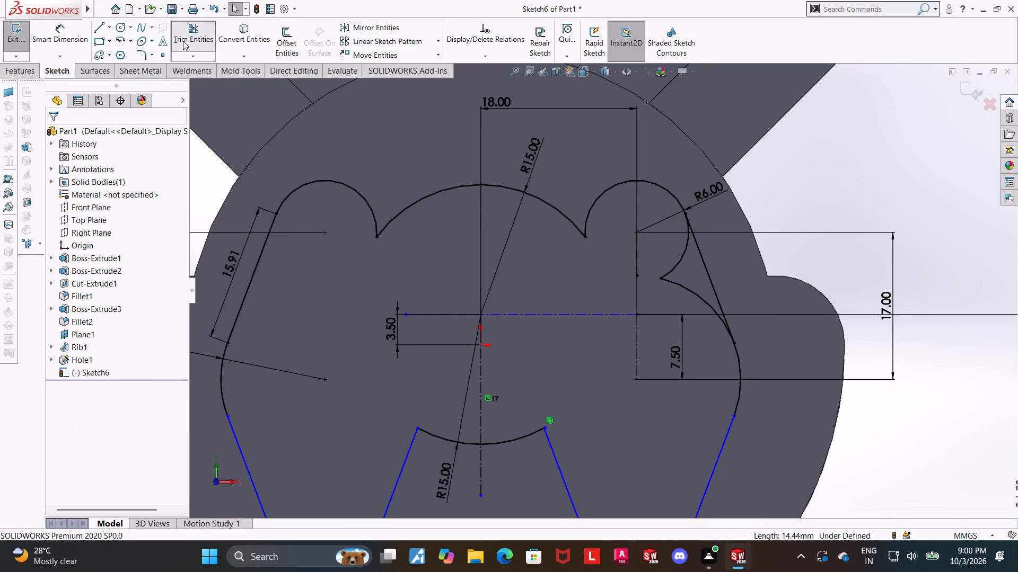
click(183, 41)
scroll(755, 275, down, 2)
drag(656, 327, 617, 262)
scroll(636, 271, up, 9)
key(Escape)
scroll(576, 344, down, 3)
key(Escape)
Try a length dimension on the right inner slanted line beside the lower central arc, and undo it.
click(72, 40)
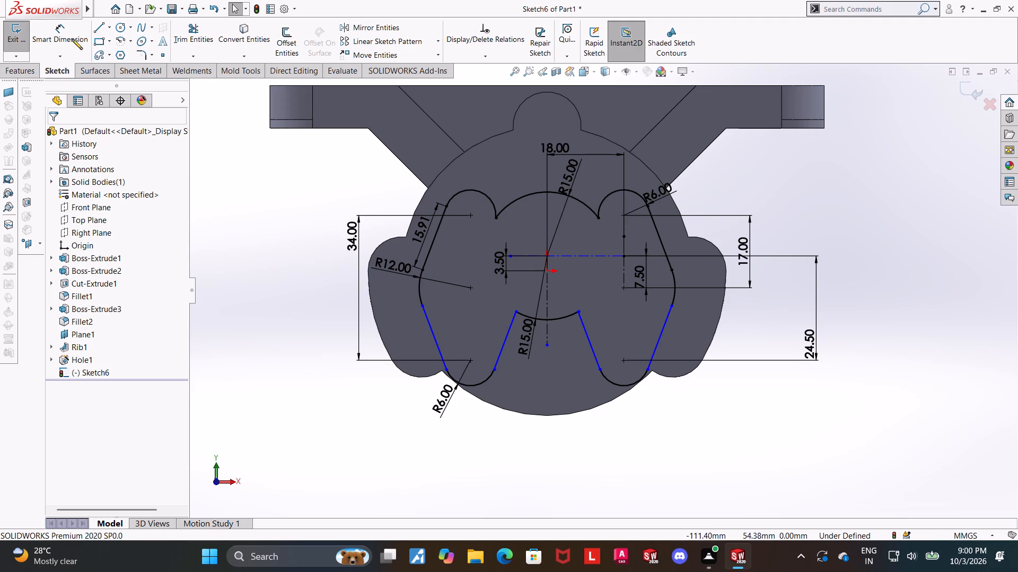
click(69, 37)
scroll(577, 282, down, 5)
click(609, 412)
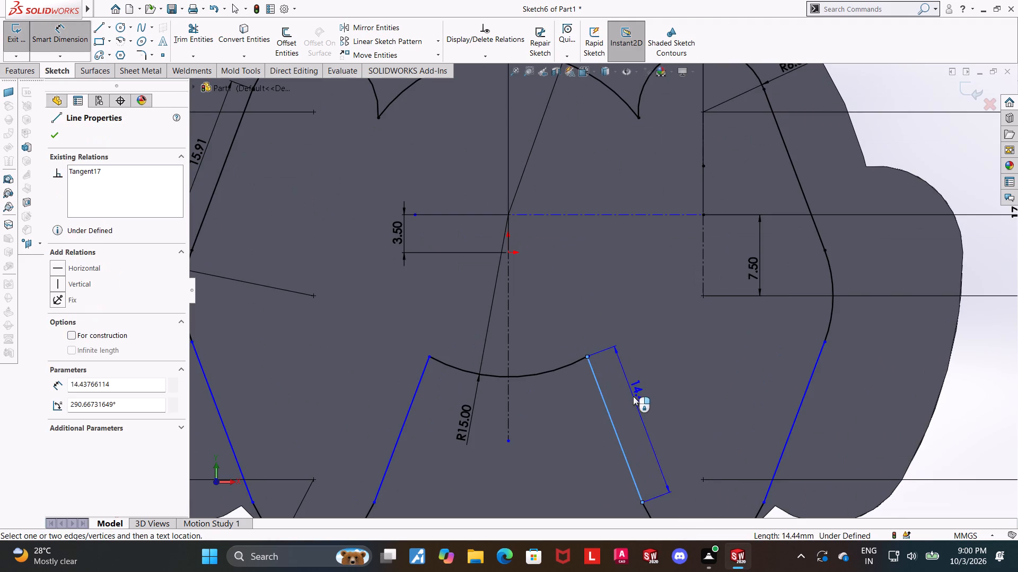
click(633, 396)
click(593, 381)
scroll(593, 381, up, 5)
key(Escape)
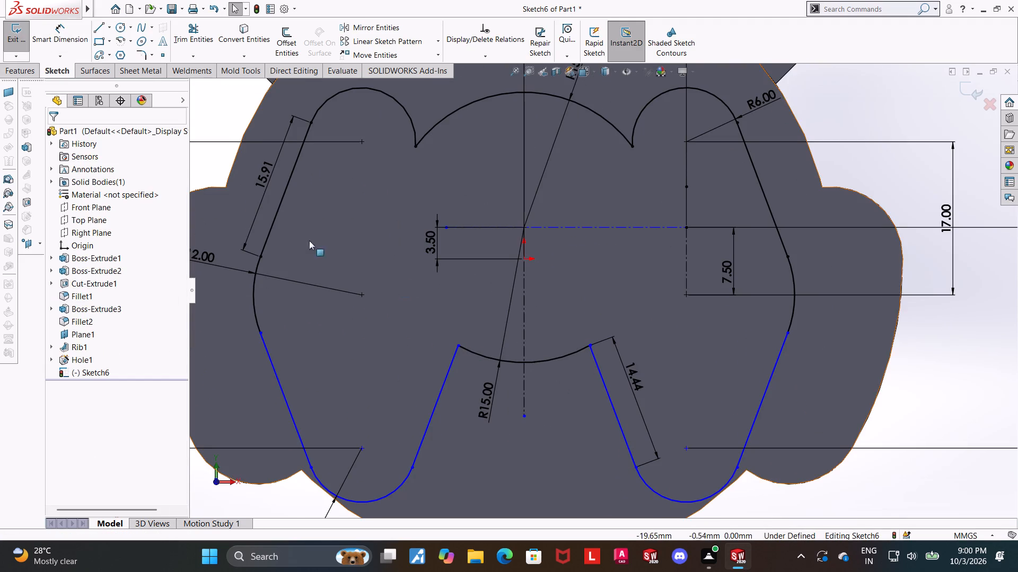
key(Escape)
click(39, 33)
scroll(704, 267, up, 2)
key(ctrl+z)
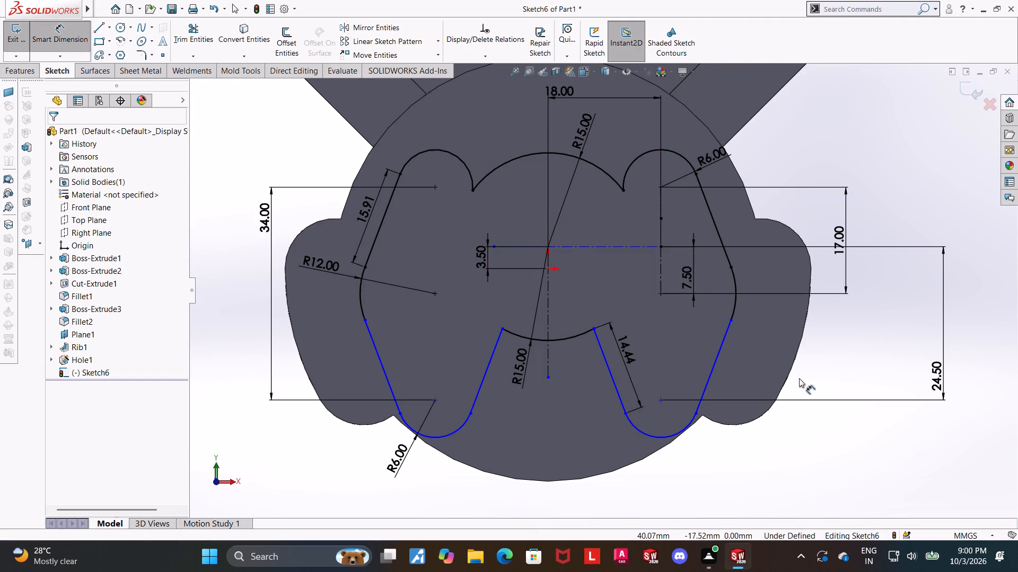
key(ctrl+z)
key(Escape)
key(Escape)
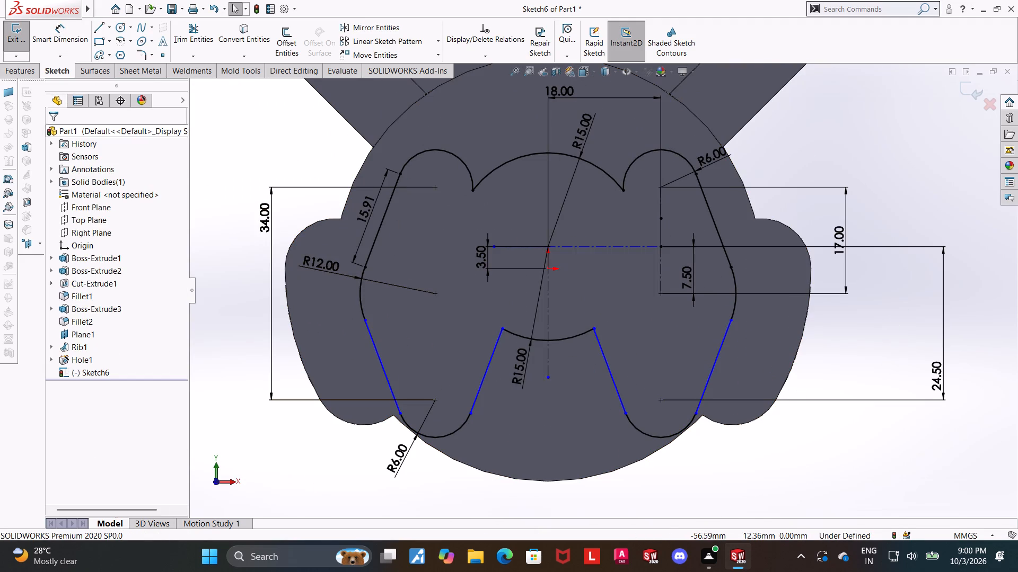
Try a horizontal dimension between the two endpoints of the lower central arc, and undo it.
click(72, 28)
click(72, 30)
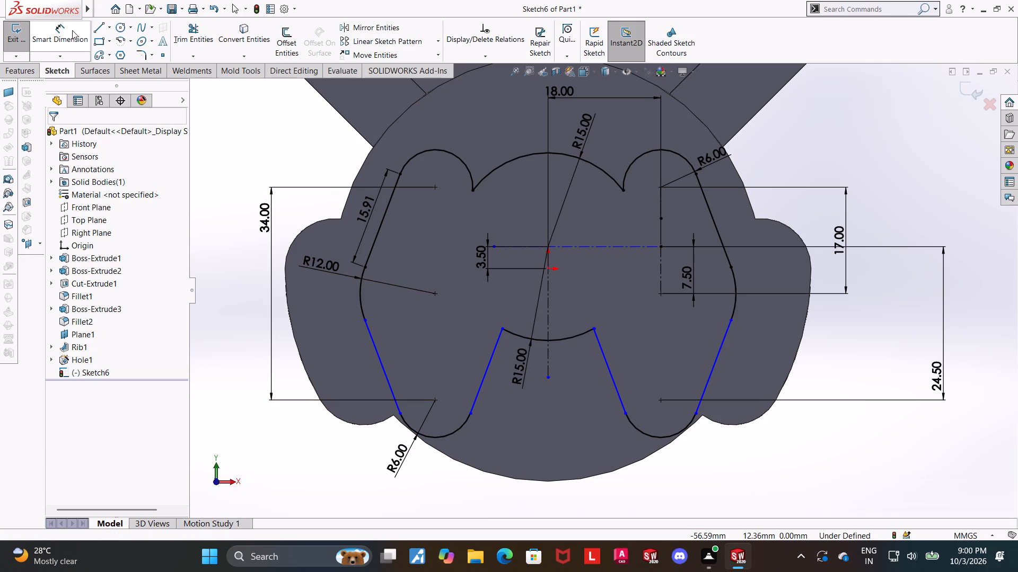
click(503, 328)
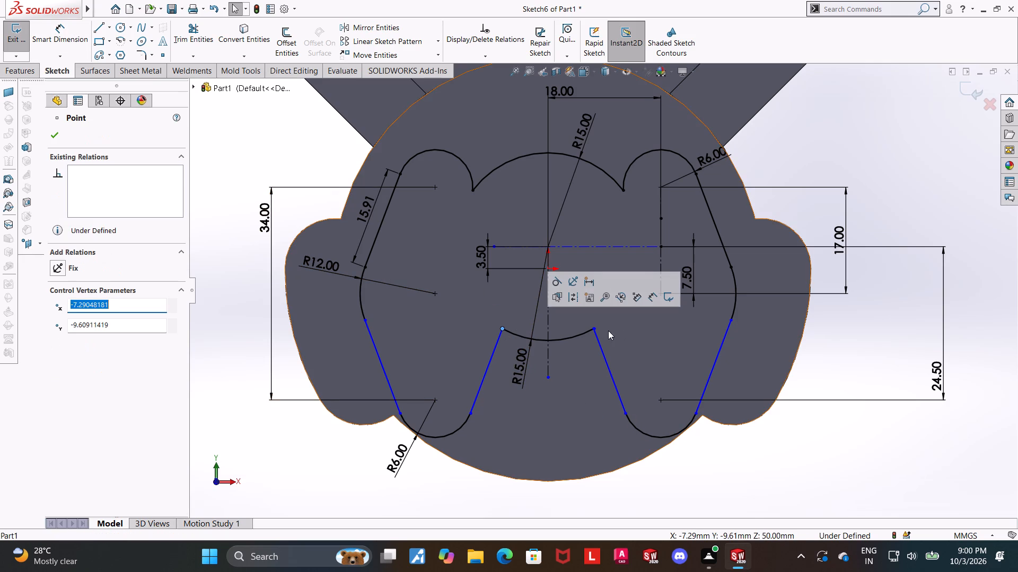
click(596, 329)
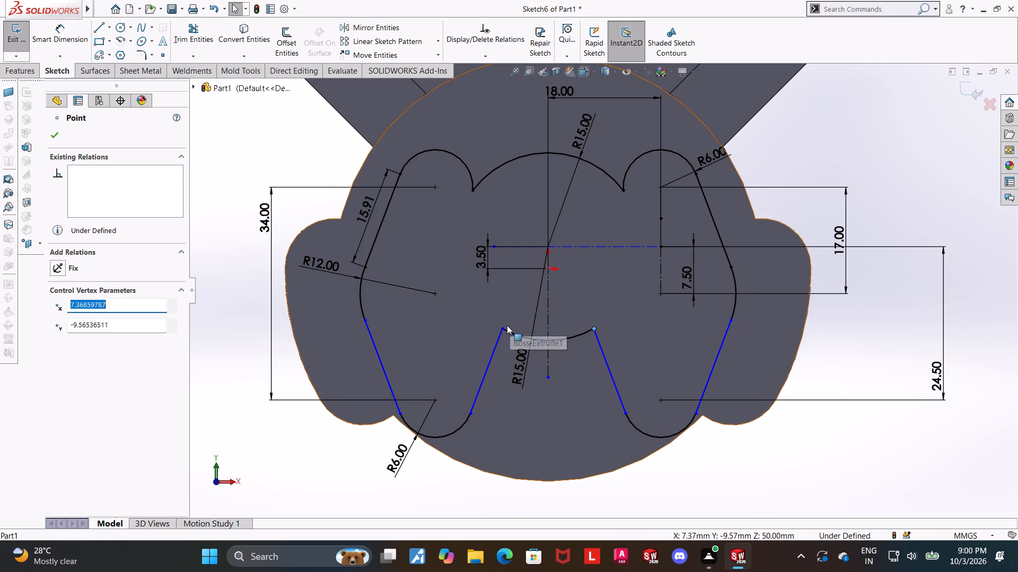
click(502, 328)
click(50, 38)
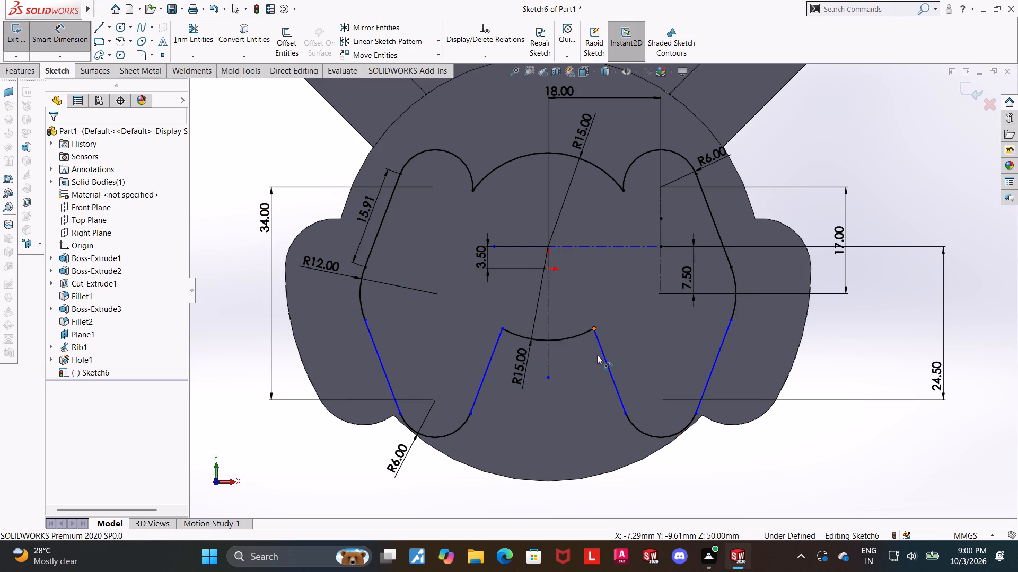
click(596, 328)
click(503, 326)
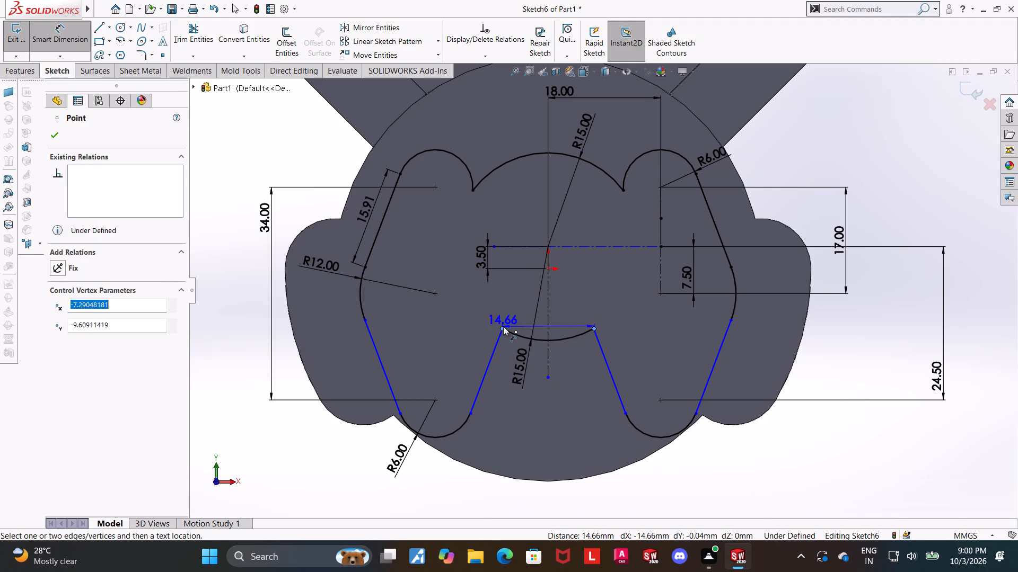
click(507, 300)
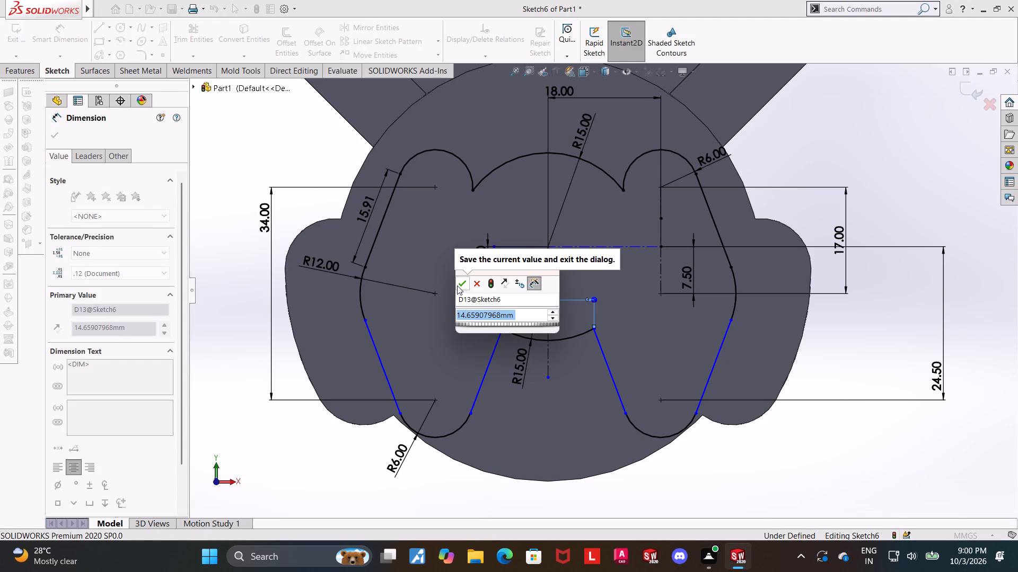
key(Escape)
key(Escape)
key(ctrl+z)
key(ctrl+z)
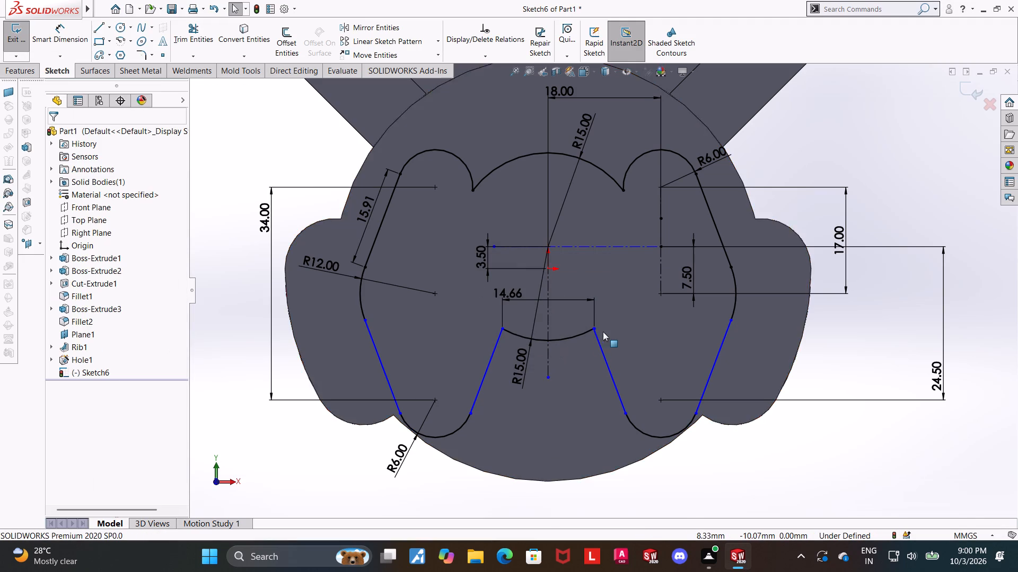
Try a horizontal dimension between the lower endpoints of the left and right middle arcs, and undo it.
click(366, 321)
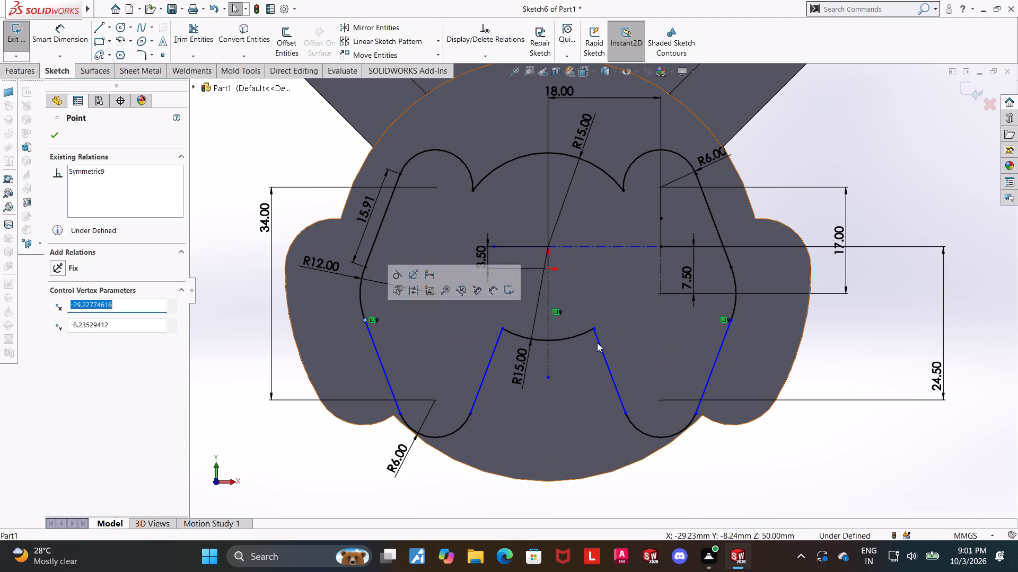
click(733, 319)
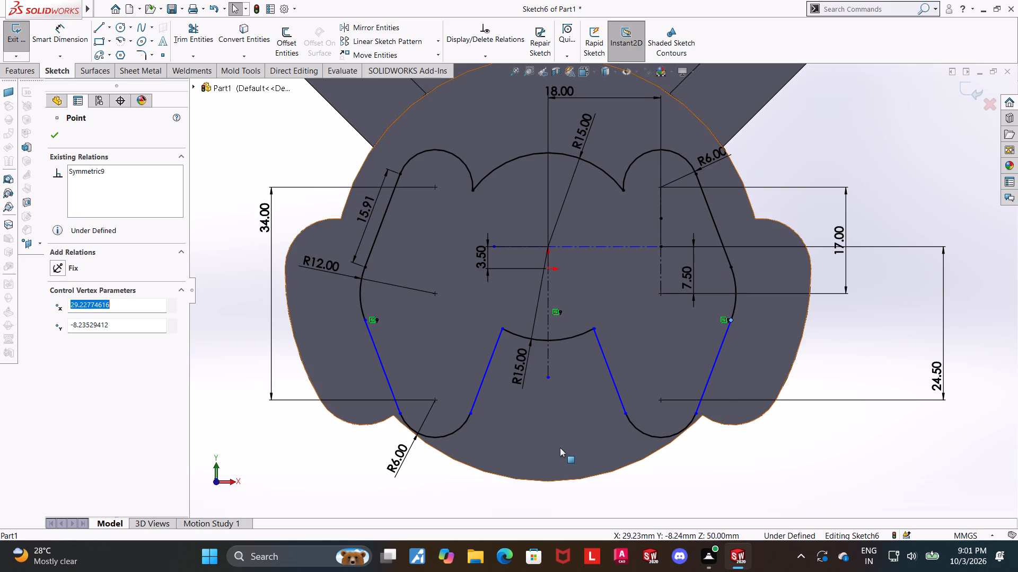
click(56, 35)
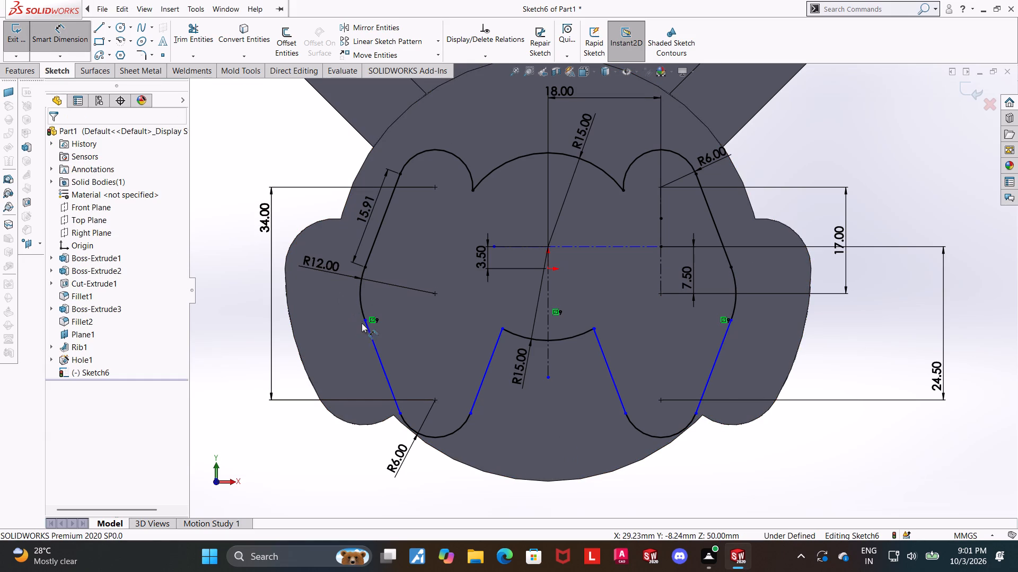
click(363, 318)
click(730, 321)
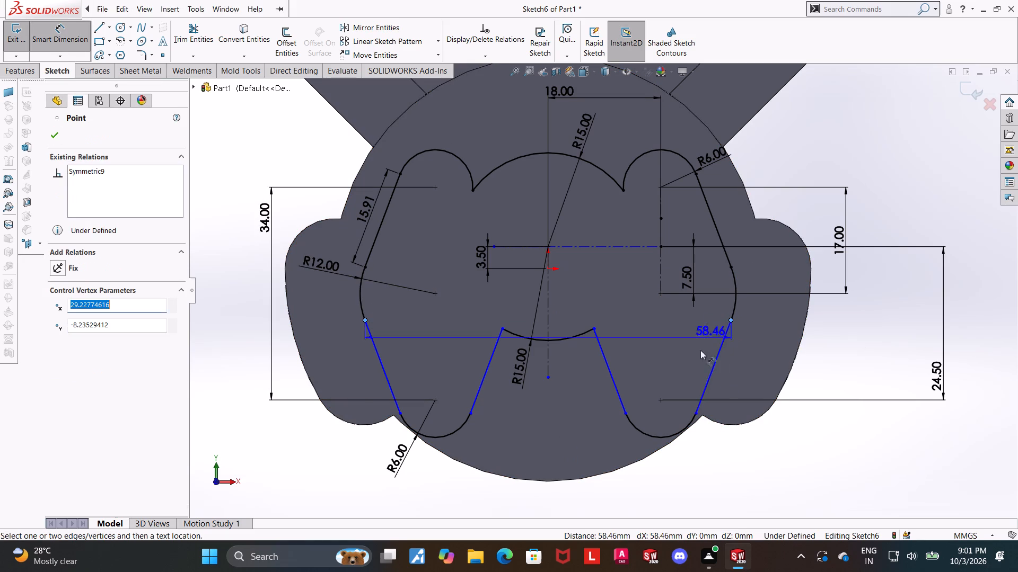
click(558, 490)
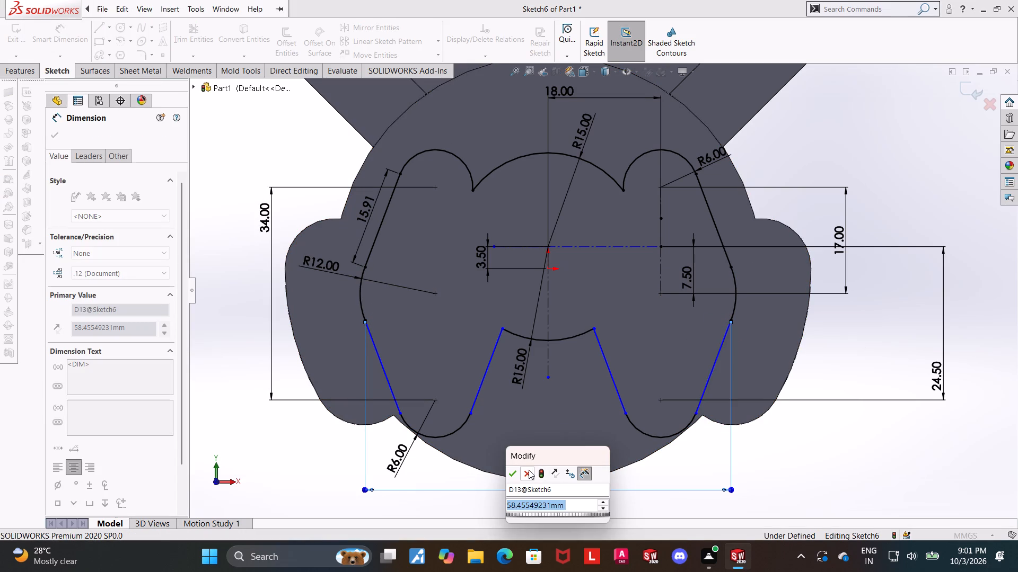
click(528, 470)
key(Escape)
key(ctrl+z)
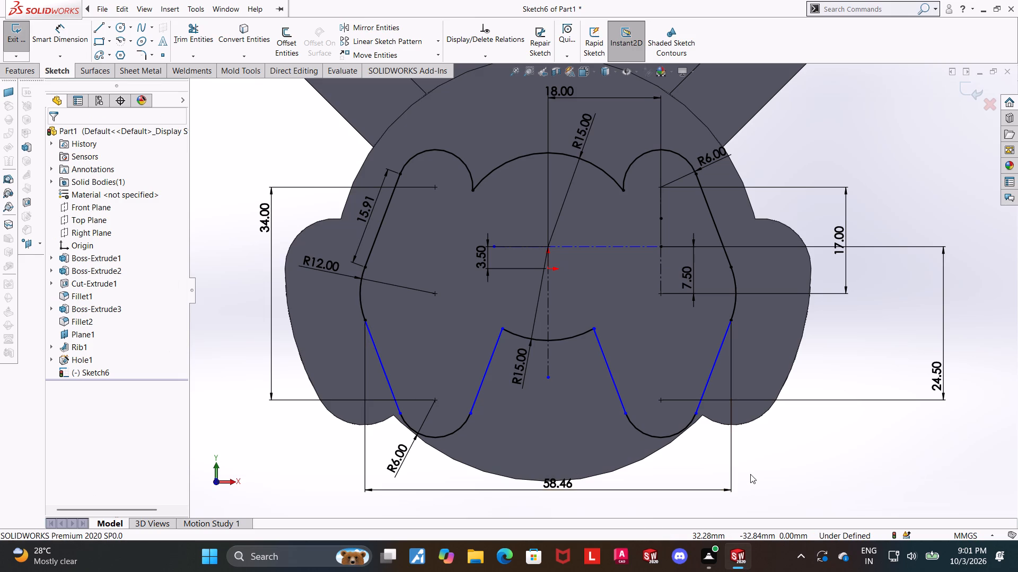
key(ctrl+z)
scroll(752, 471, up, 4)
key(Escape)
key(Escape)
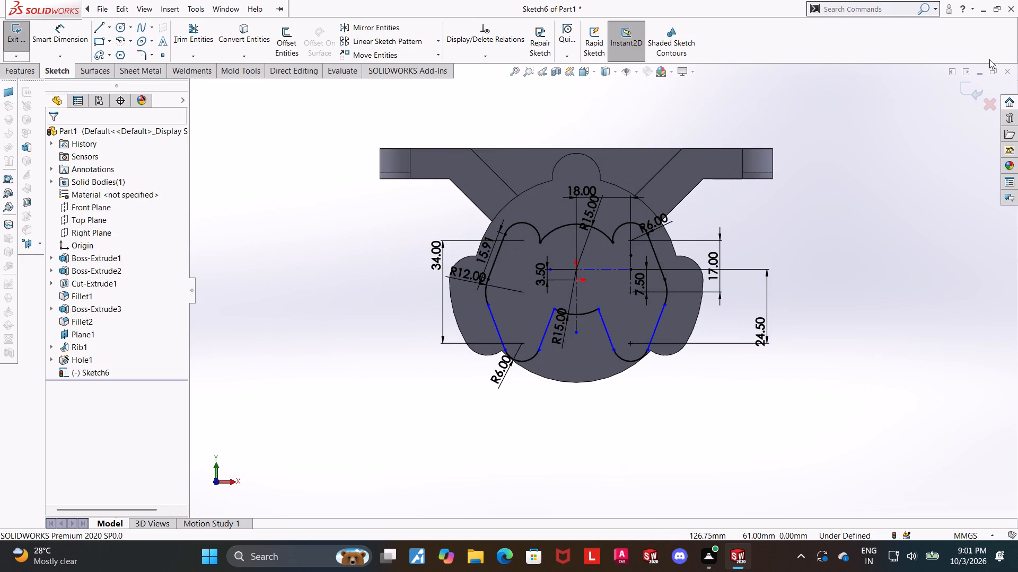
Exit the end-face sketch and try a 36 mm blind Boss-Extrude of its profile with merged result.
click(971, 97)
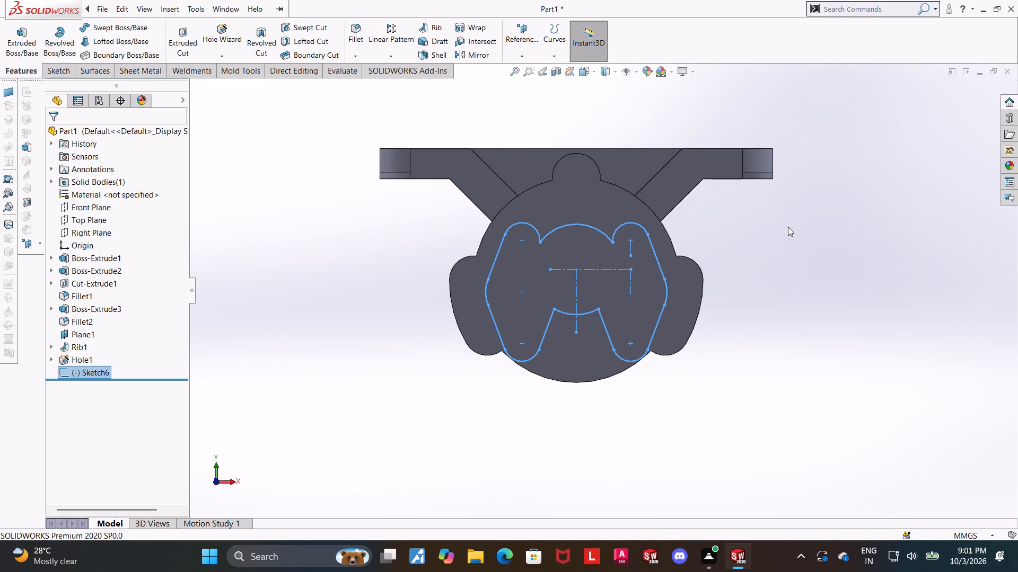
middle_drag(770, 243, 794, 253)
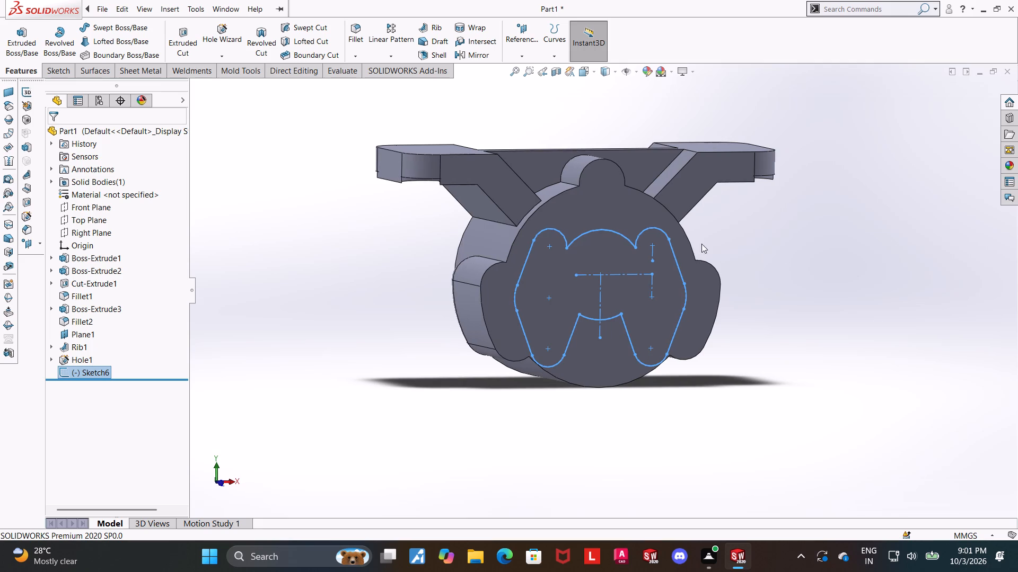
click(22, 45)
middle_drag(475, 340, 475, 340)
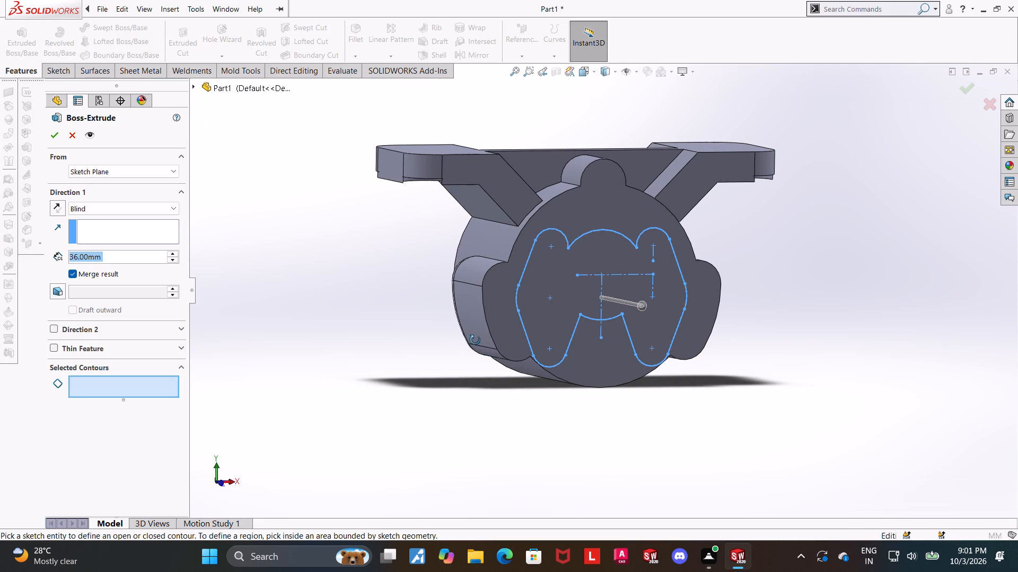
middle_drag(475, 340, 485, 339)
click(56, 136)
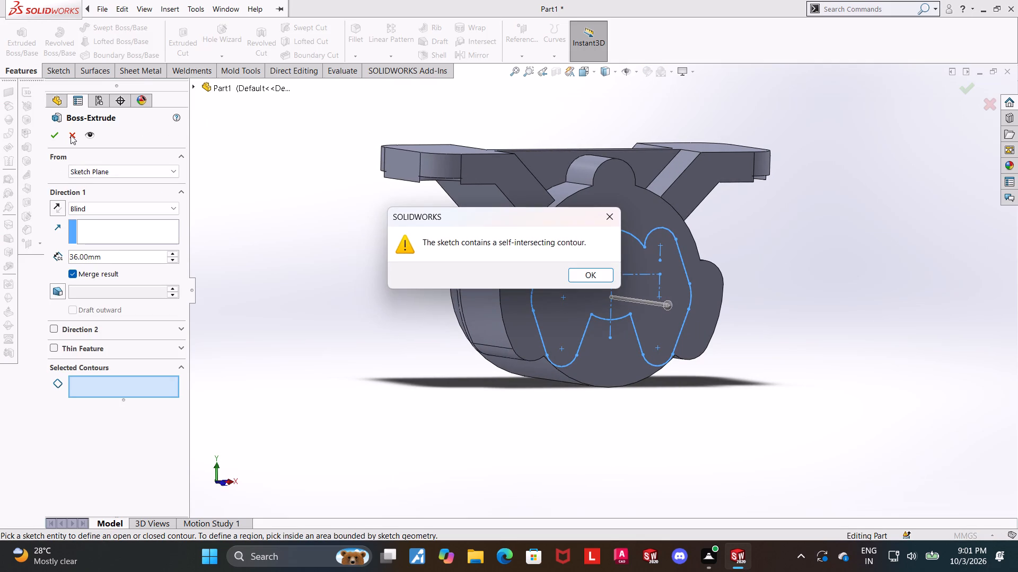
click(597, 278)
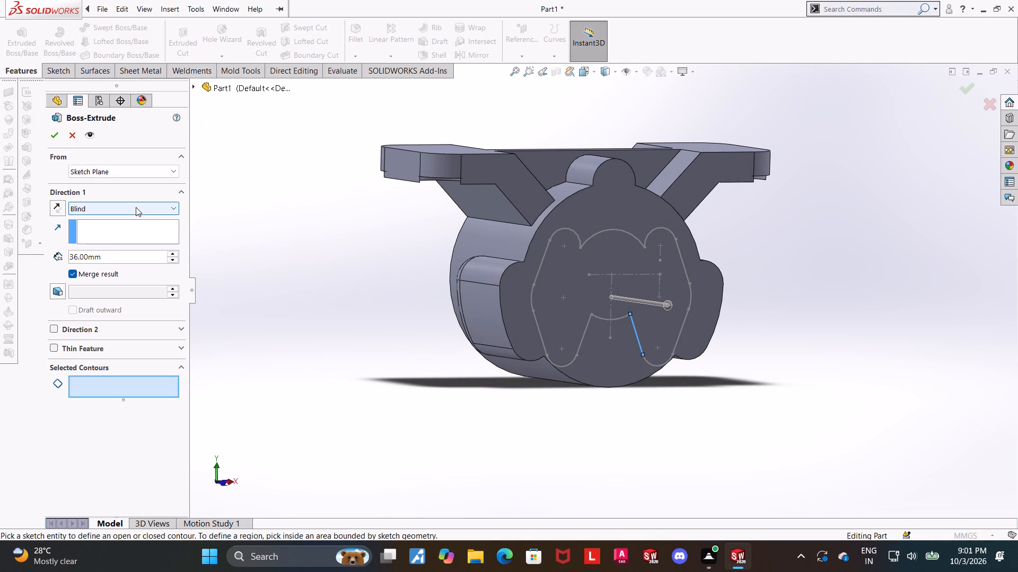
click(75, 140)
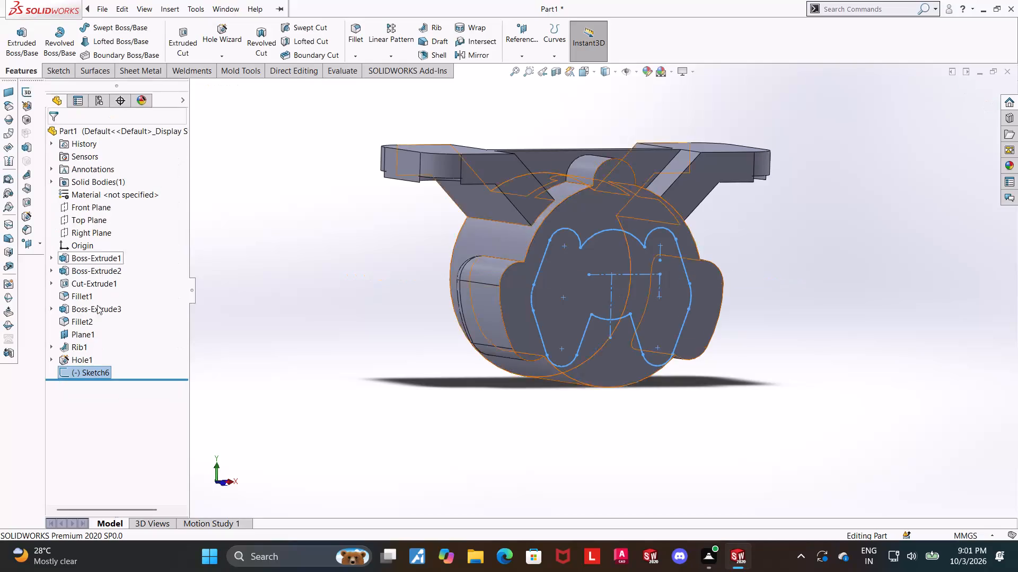
Reopen the end-face sketch for editing, viewed normal to its plane.
click(96, 373)
click(136, 357)
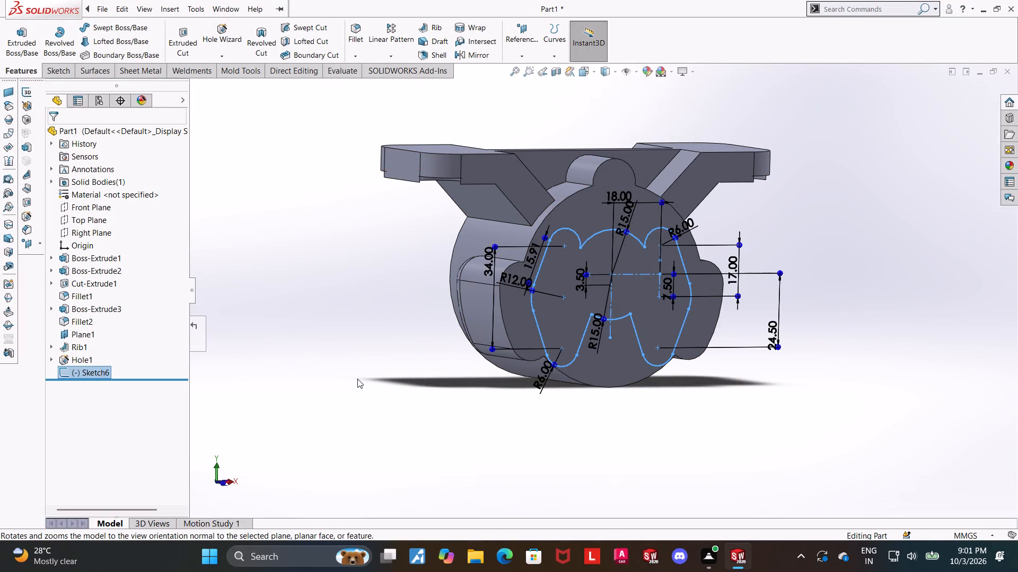
click(349, 381)
click(95, 369)
click(139, 356)
click(108, 369)
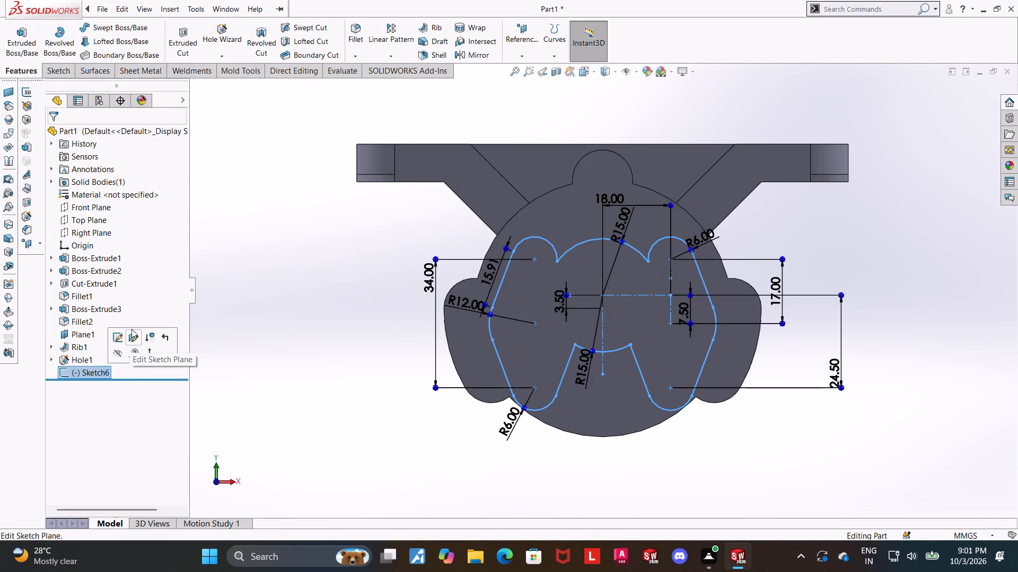
click(119, 334)
click(591, 459)
scroll(605, 415, down, 2)
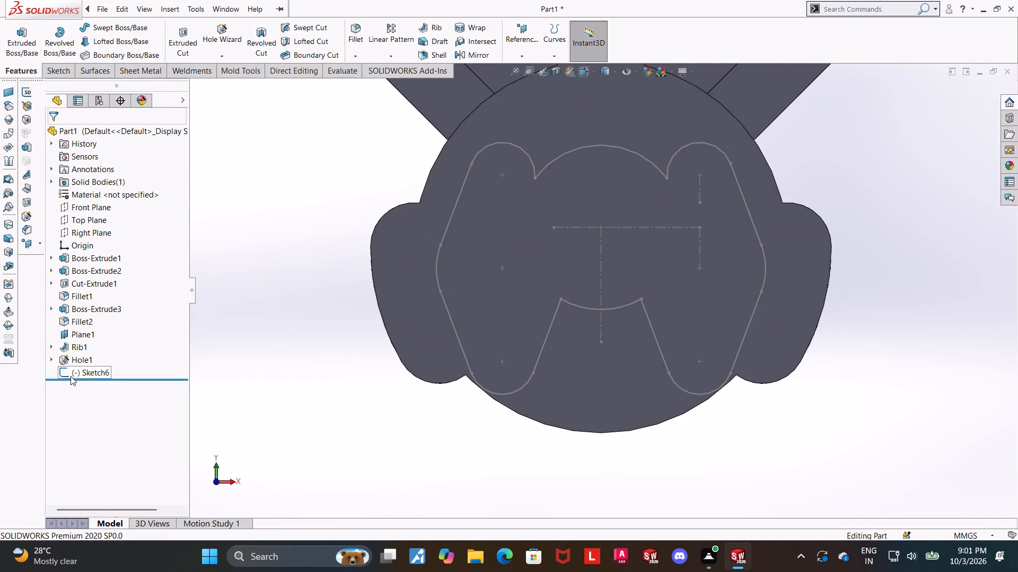
click(73, 375)
click(81, 342)
click(529, 488)
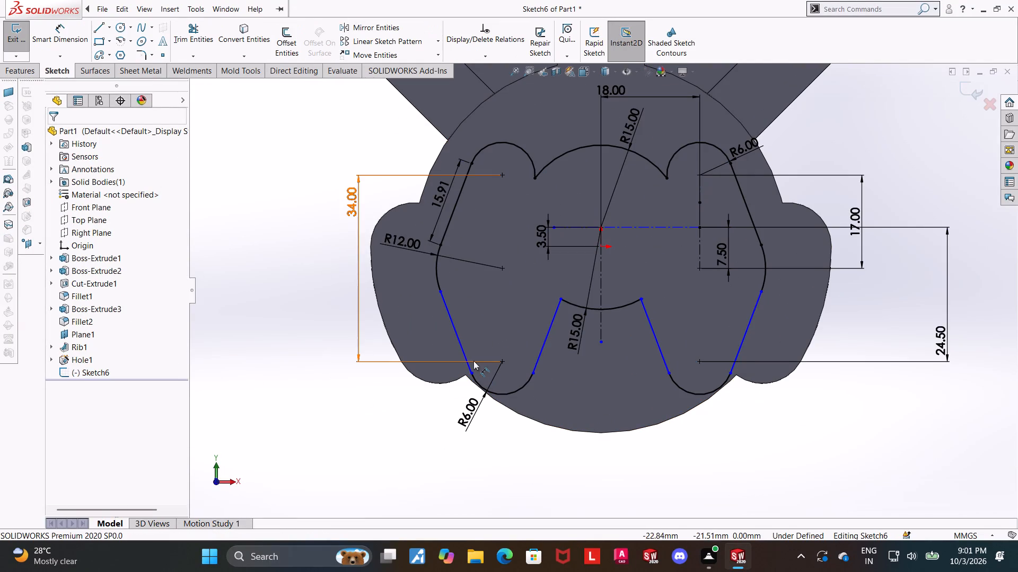
Make the left side's lower outer and inner slanted lines tangent to the lower-left R6 arc.
click(466, 355)
ctrl+click(476, 380)
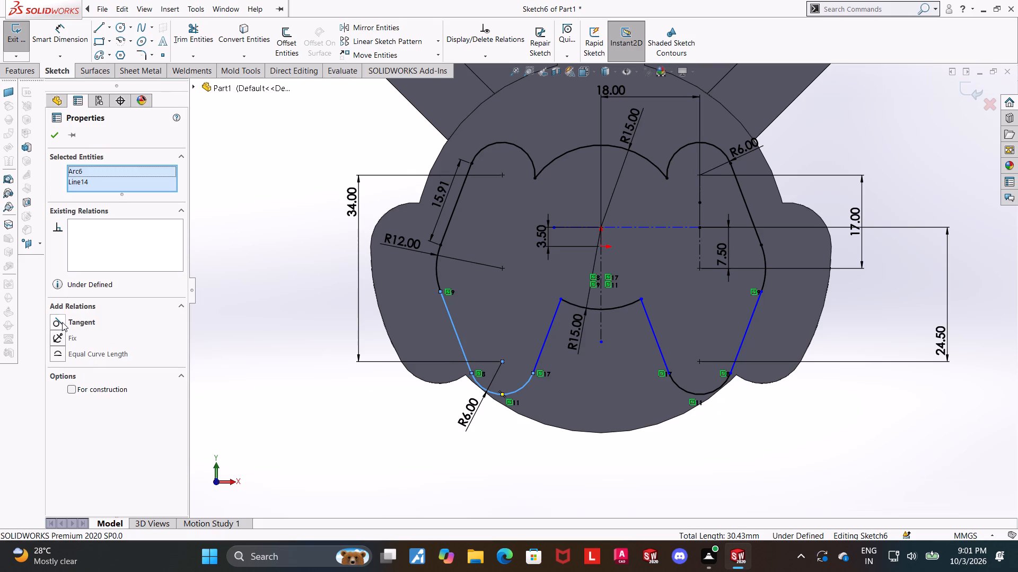
click(62, 323)
click(657, 491)
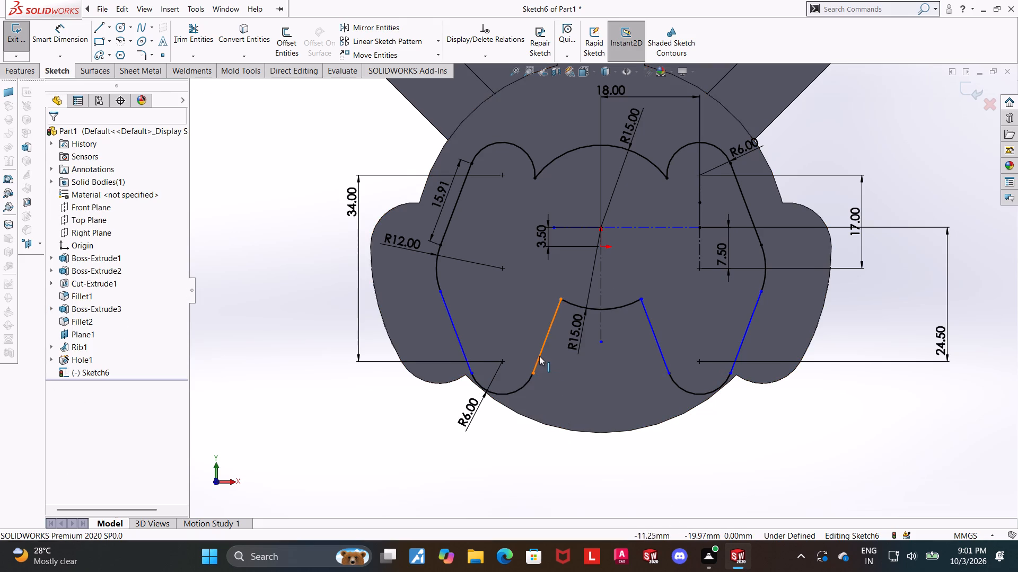
click(539, 356)
ctrl+click(530, 382)
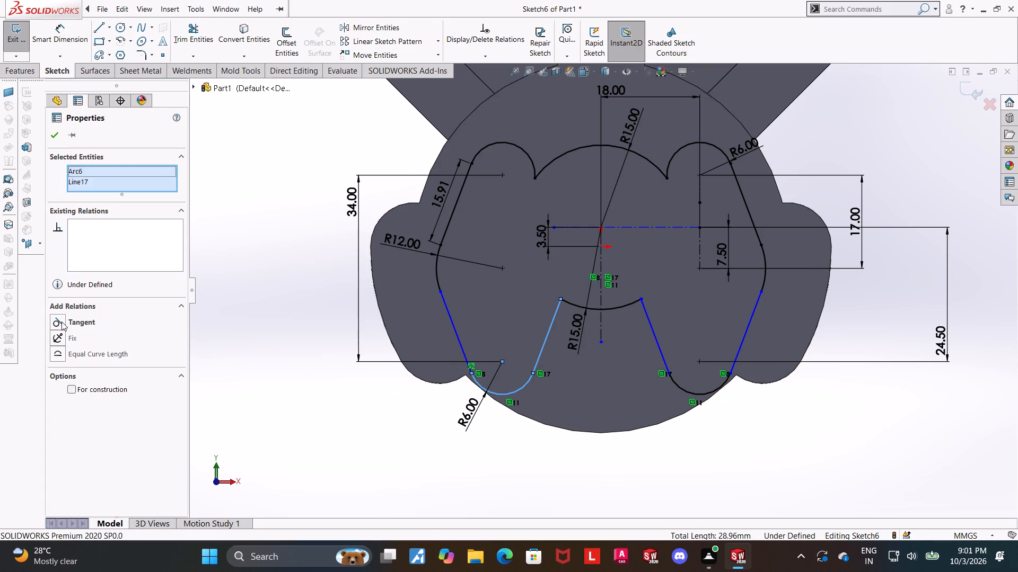
click(62, 321)
click(771, 470)
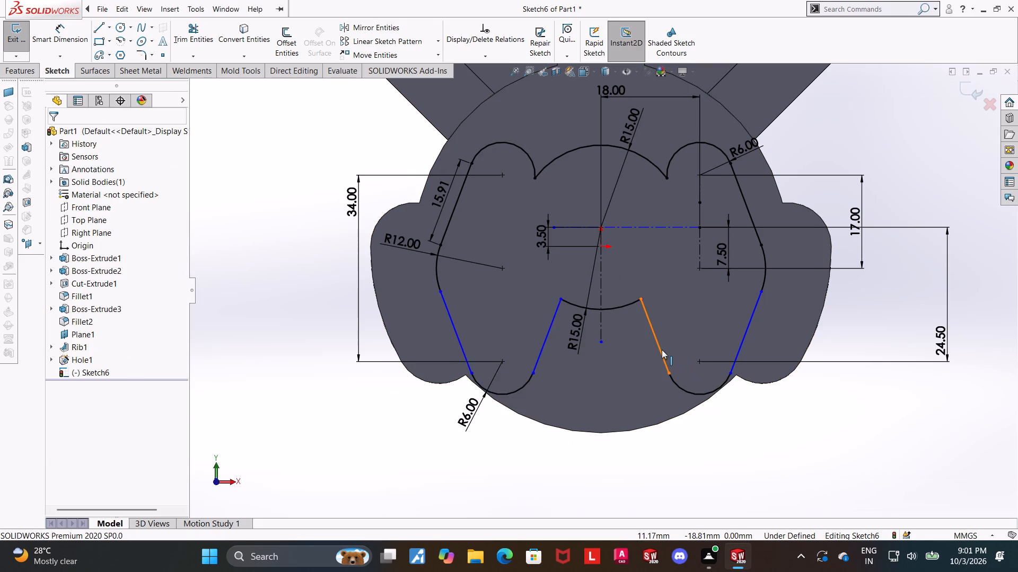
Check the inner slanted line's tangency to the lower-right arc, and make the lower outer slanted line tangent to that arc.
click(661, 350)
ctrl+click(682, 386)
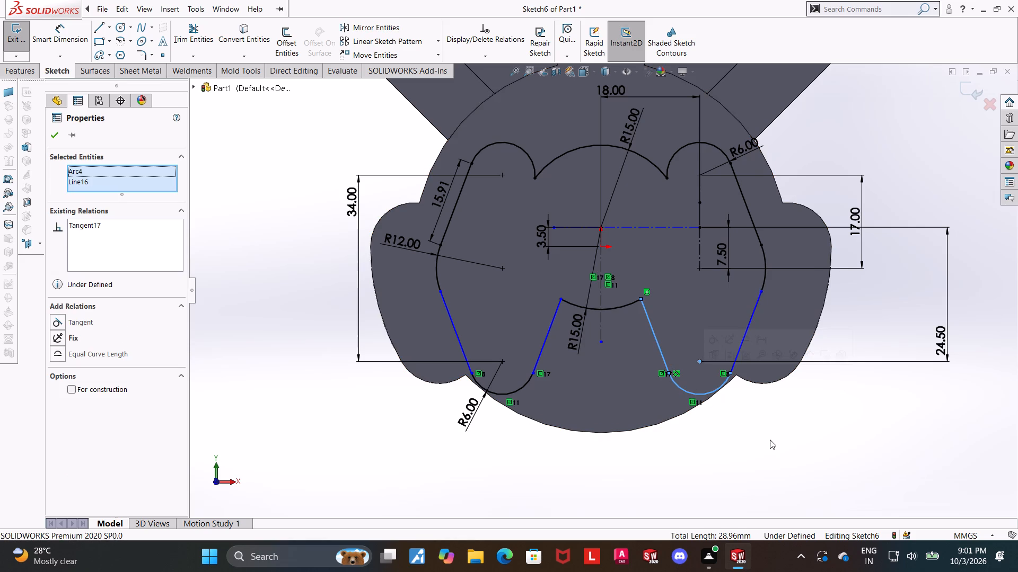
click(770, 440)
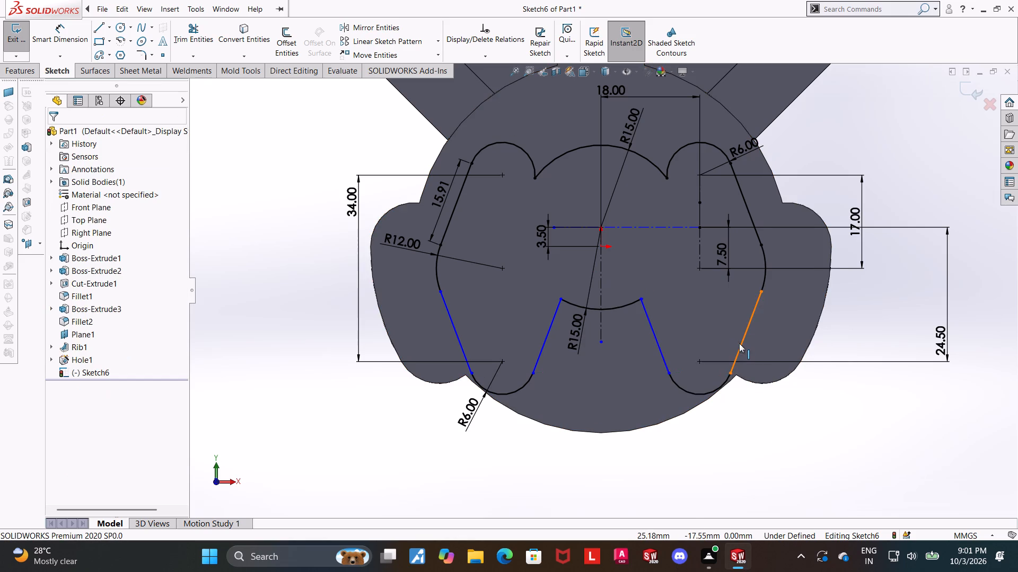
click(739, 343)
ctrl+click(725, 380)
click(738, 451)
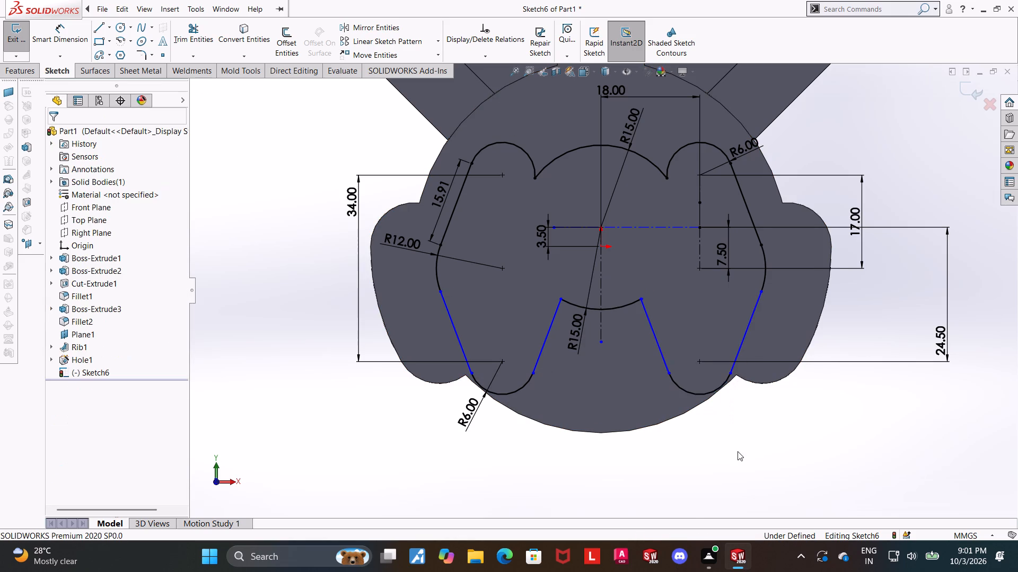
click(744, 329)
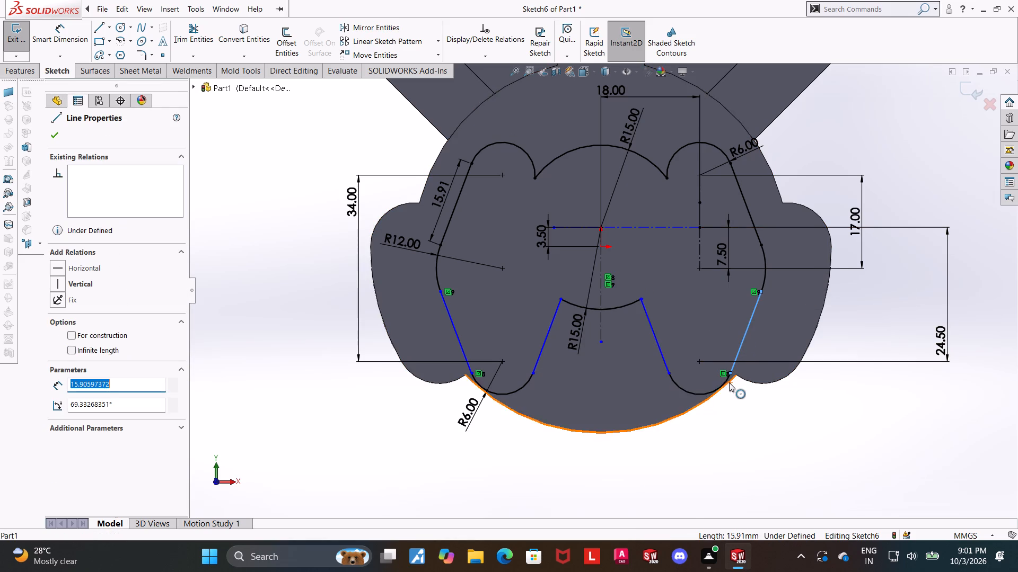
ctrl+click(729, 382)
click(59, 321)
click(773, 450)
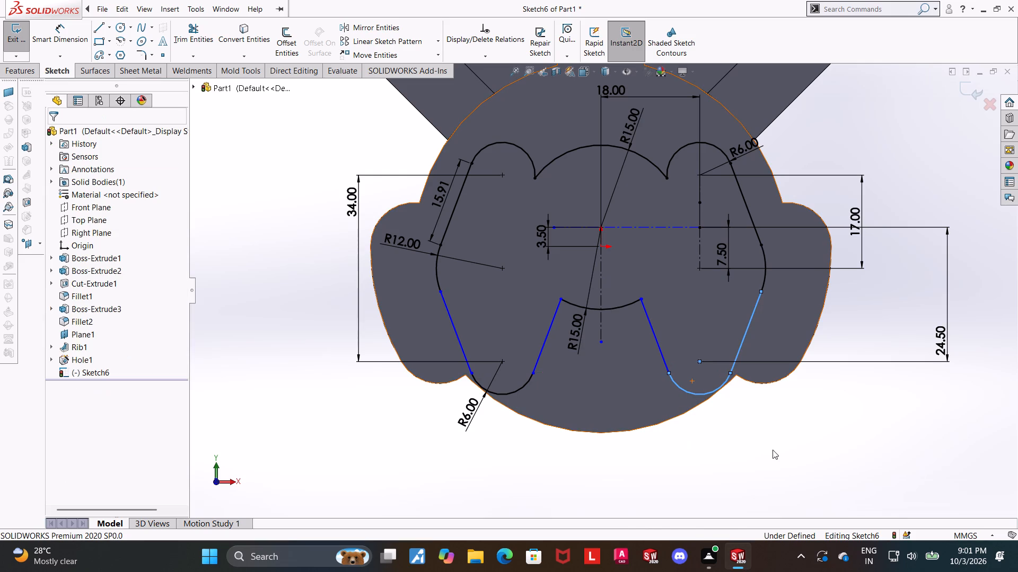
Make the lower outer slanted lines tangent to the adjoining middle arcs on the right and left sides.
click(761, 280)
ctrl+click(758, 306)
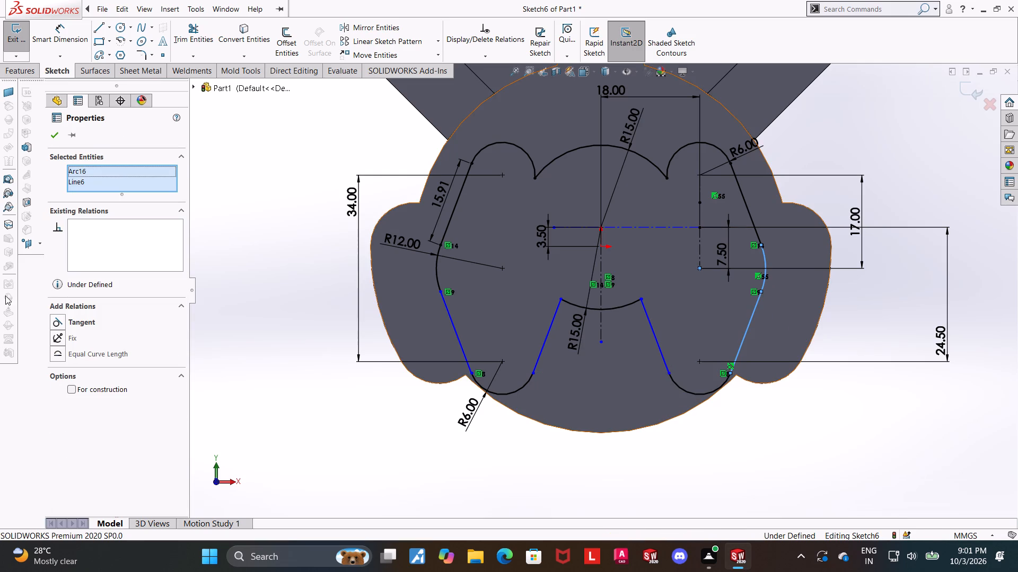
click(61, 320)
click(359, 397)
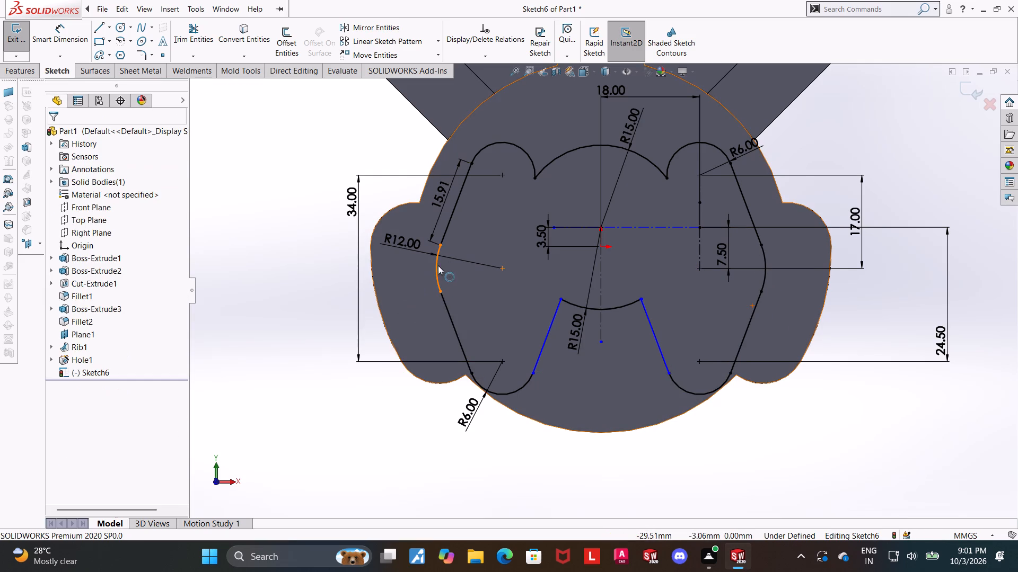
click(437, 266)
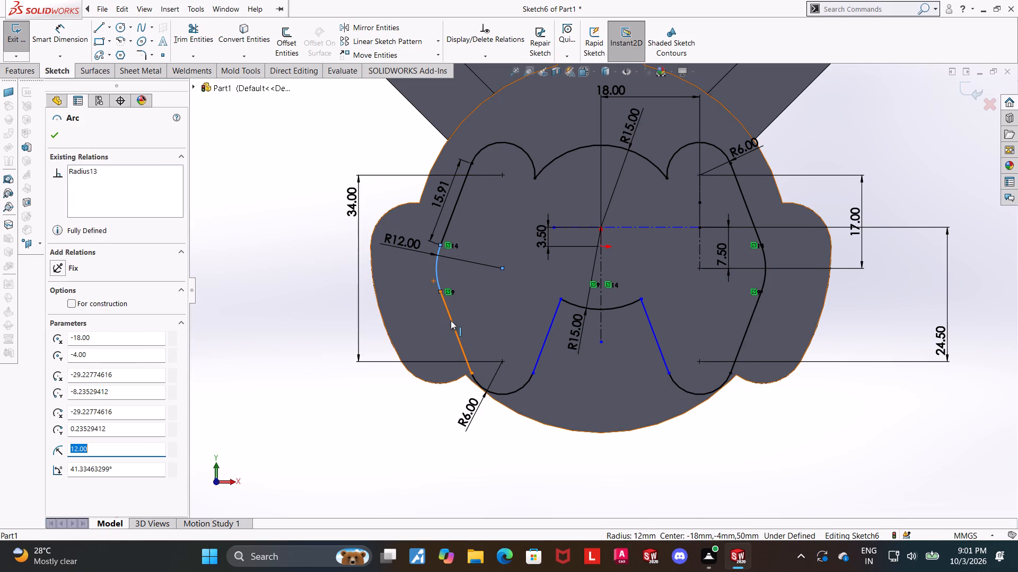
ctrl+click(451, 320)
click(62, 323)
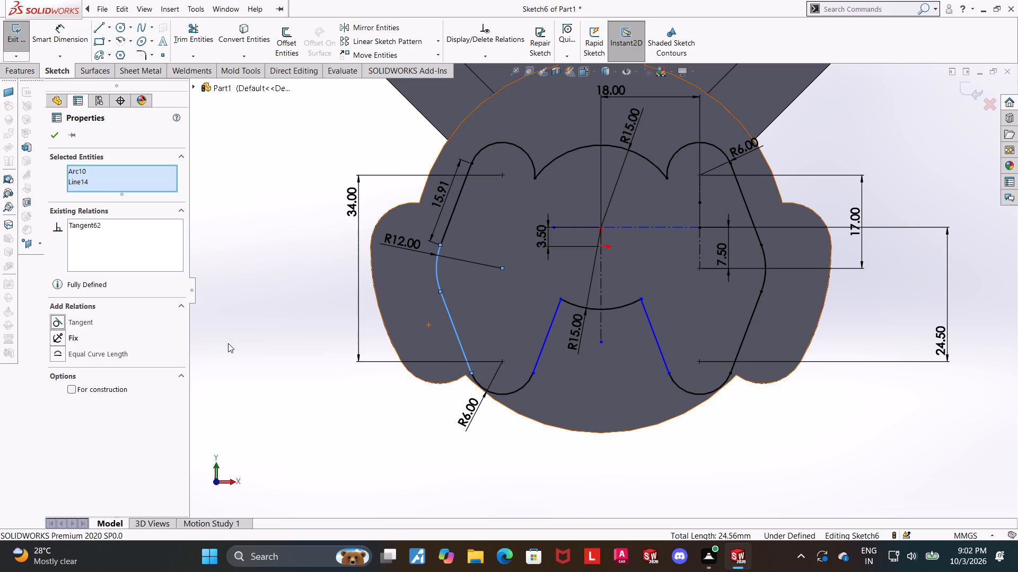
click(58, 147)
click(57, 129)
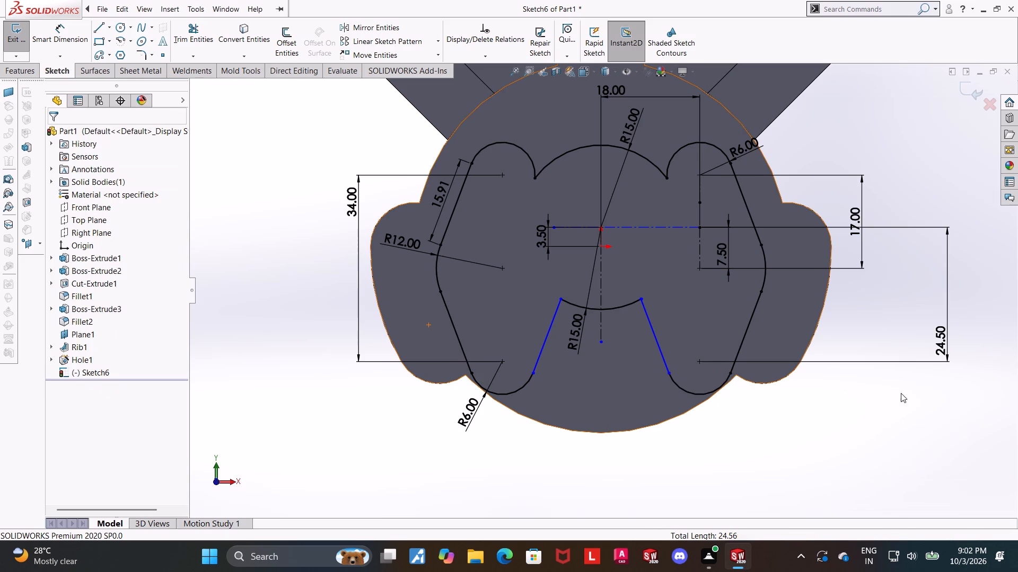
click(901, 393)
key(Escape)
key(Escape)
Check the tangent relations between the two inner slanted lines and their adjoining lower arcs.
click(539, 358)
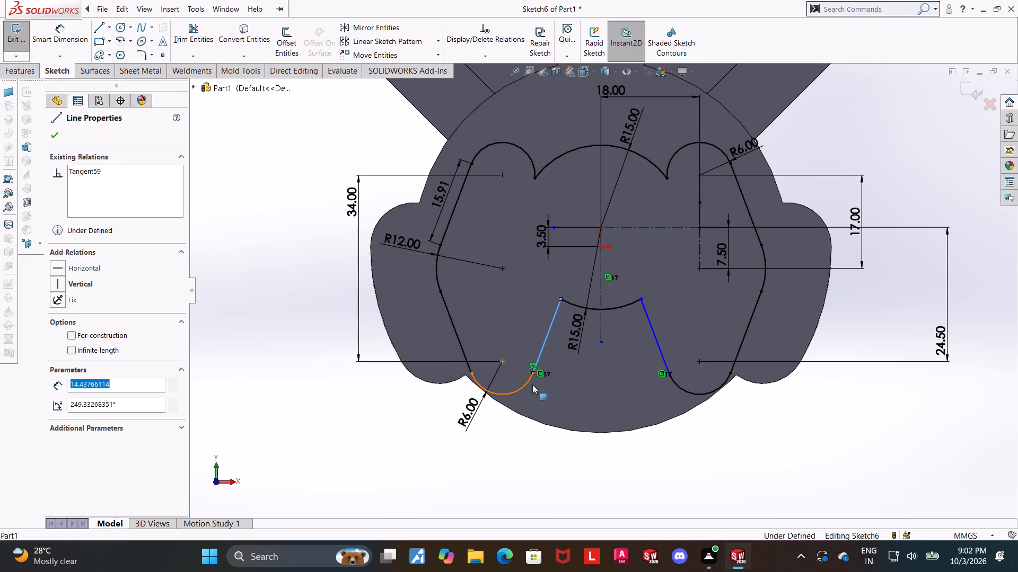
ctrl+click(528, 384)
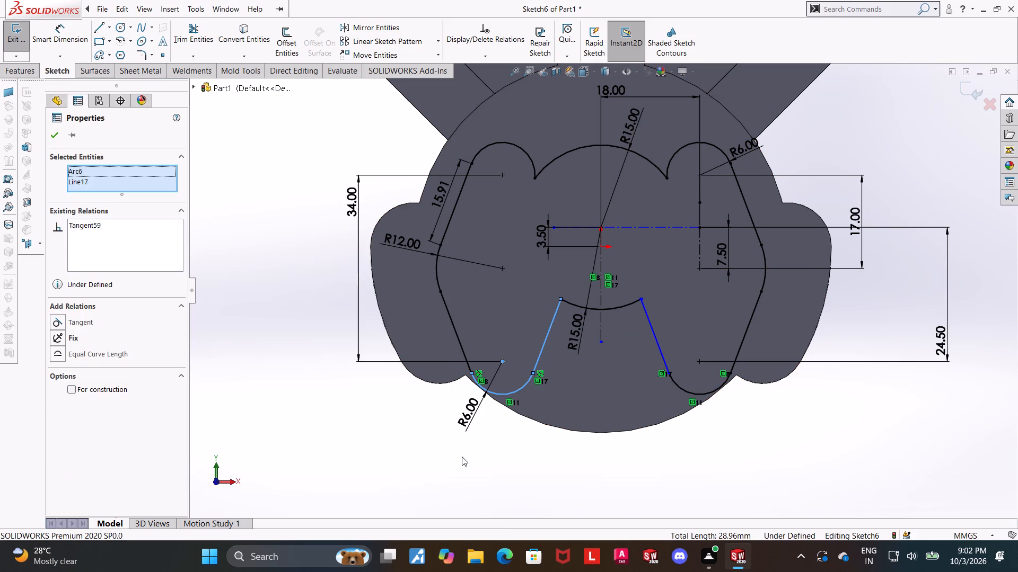
click(541, 473)
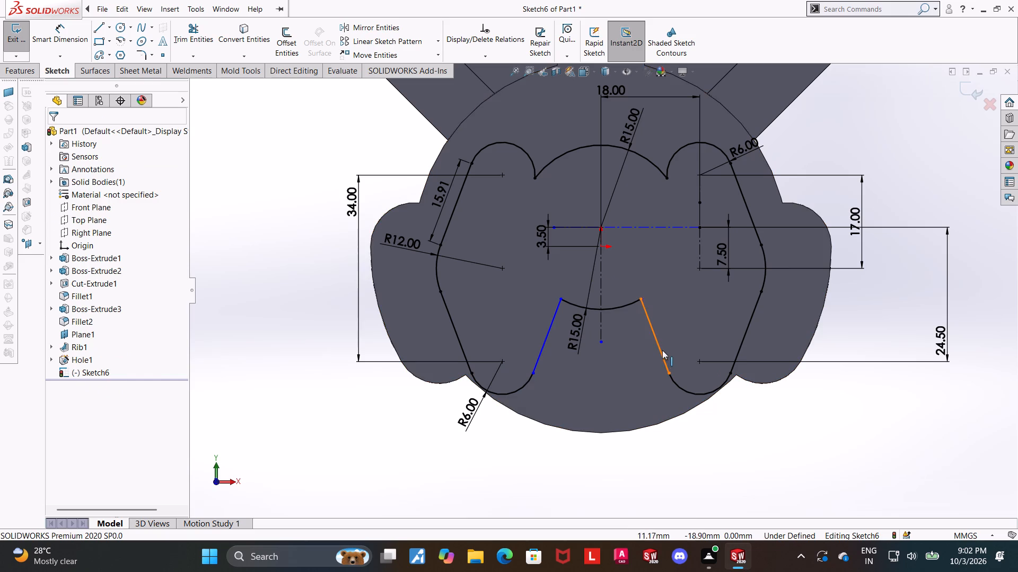
click(662, 350)
ctrl+click(677, 382)
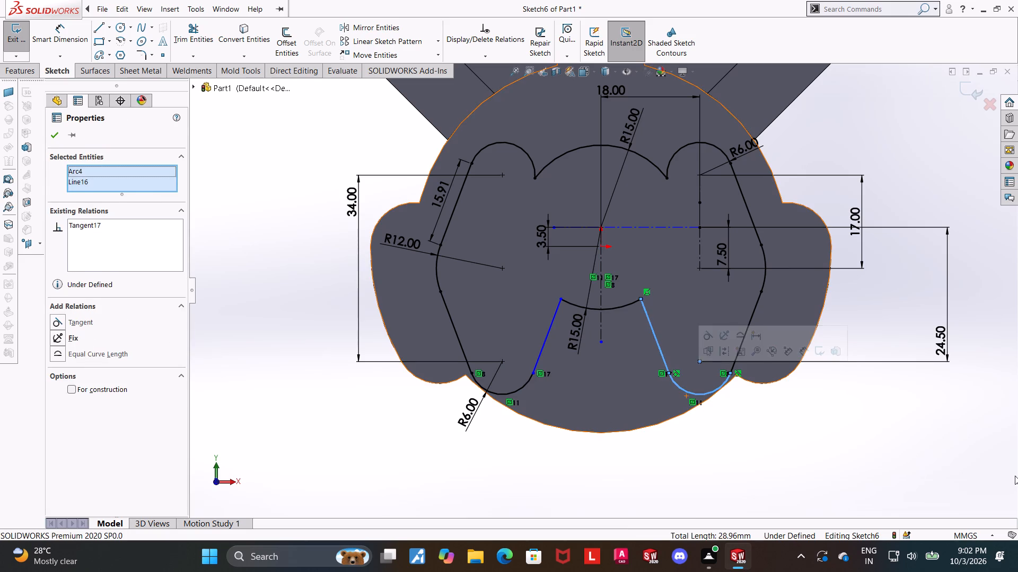
click(1015, 476)
key(Escape)
key(Escape)
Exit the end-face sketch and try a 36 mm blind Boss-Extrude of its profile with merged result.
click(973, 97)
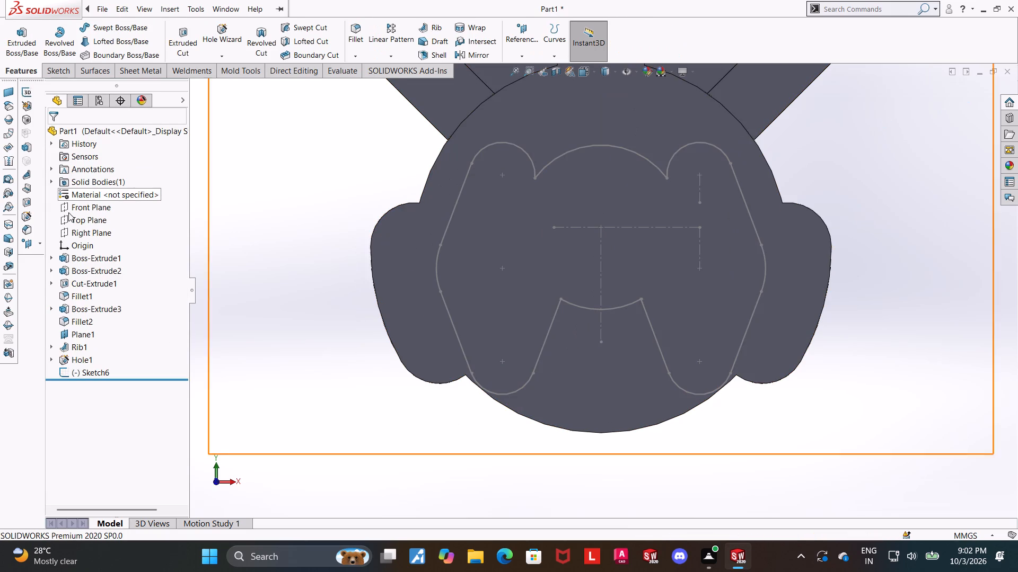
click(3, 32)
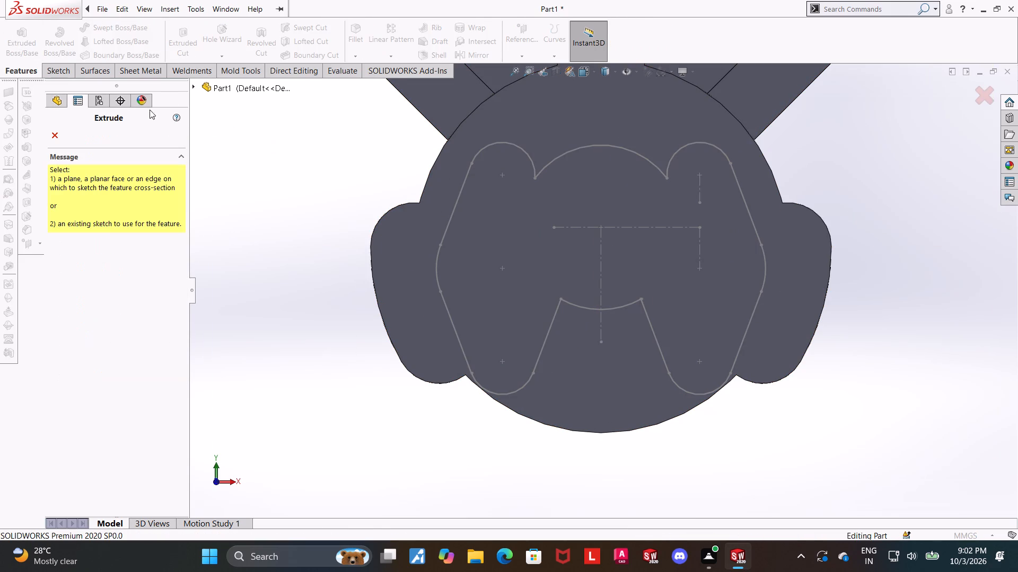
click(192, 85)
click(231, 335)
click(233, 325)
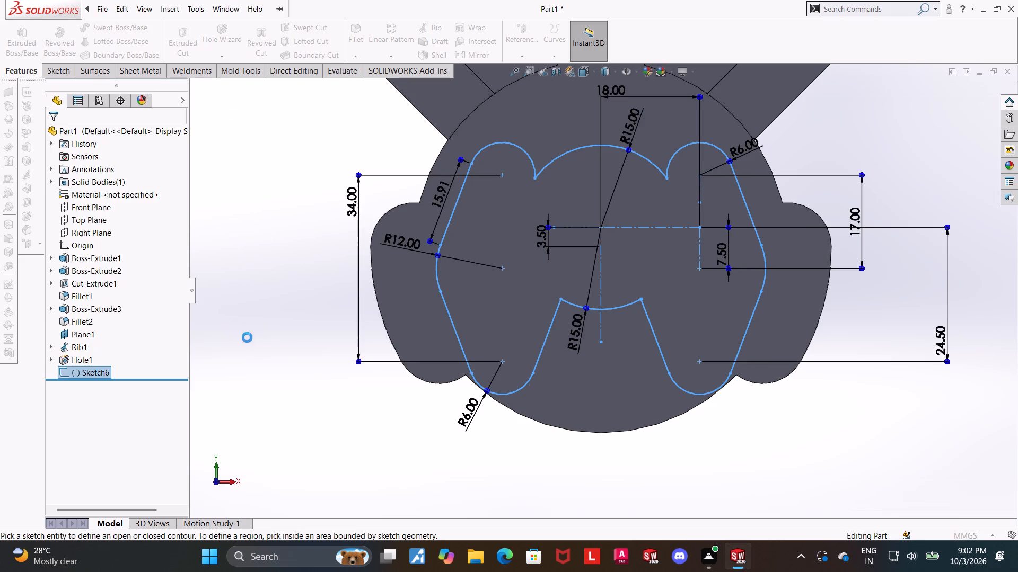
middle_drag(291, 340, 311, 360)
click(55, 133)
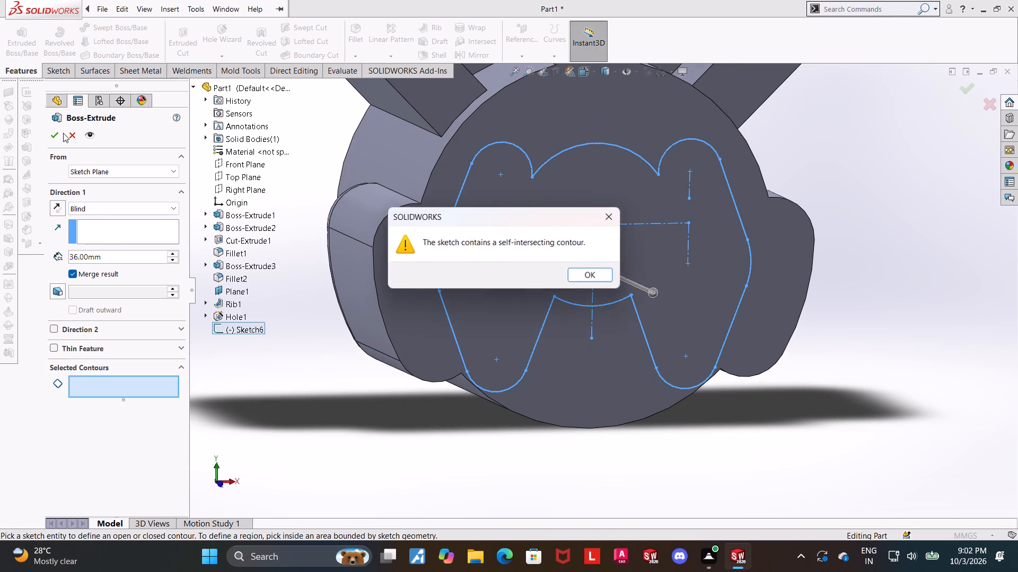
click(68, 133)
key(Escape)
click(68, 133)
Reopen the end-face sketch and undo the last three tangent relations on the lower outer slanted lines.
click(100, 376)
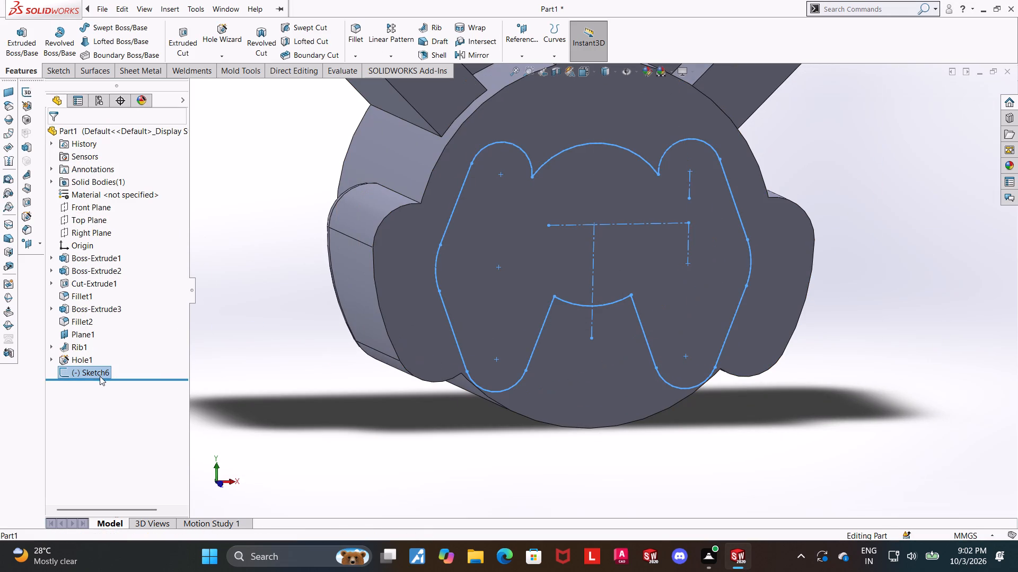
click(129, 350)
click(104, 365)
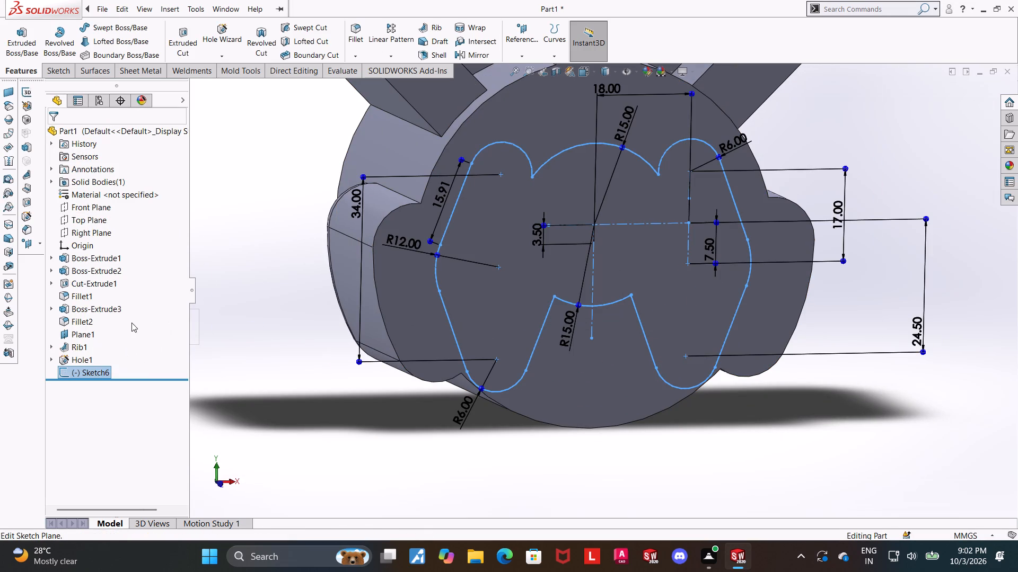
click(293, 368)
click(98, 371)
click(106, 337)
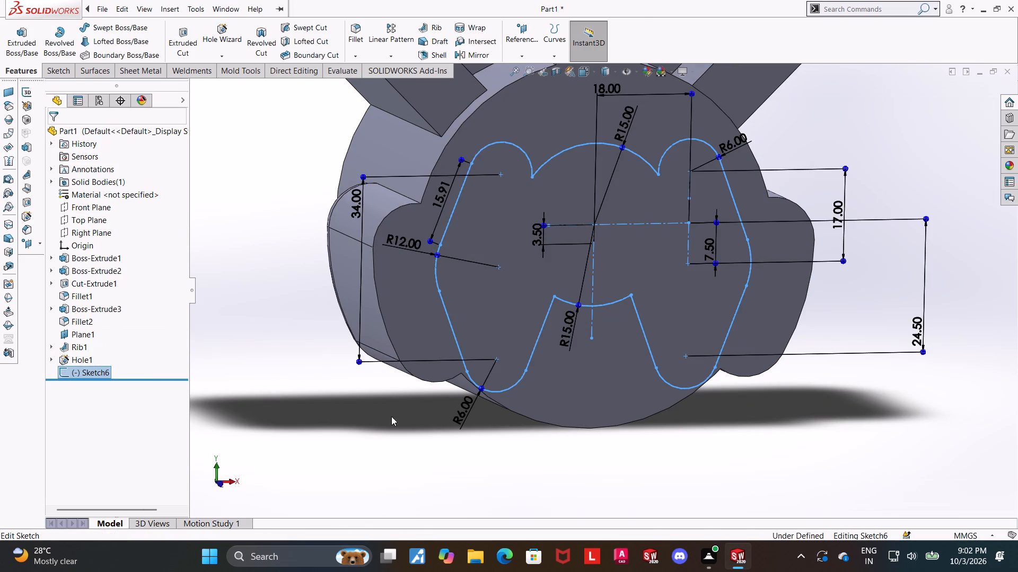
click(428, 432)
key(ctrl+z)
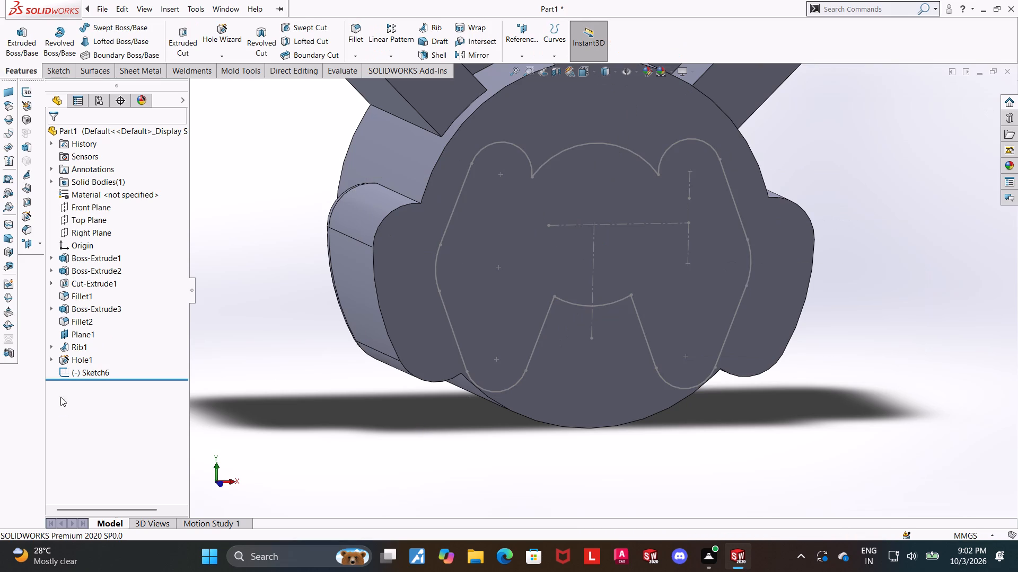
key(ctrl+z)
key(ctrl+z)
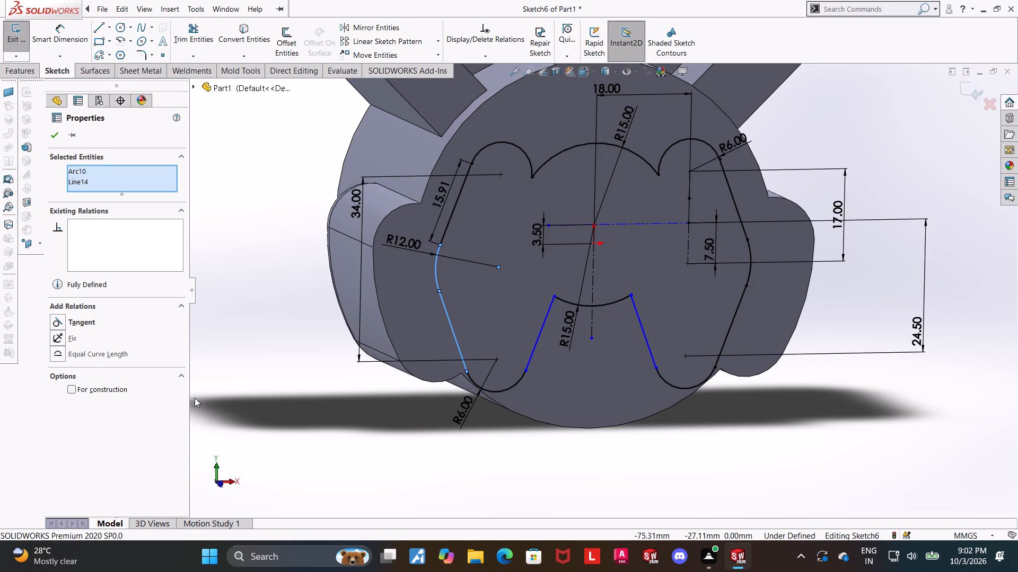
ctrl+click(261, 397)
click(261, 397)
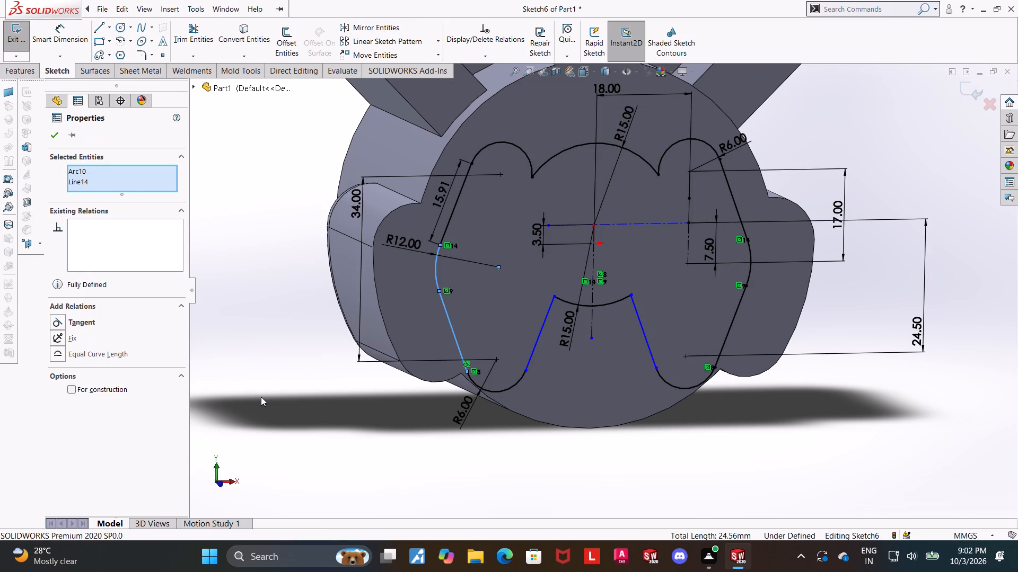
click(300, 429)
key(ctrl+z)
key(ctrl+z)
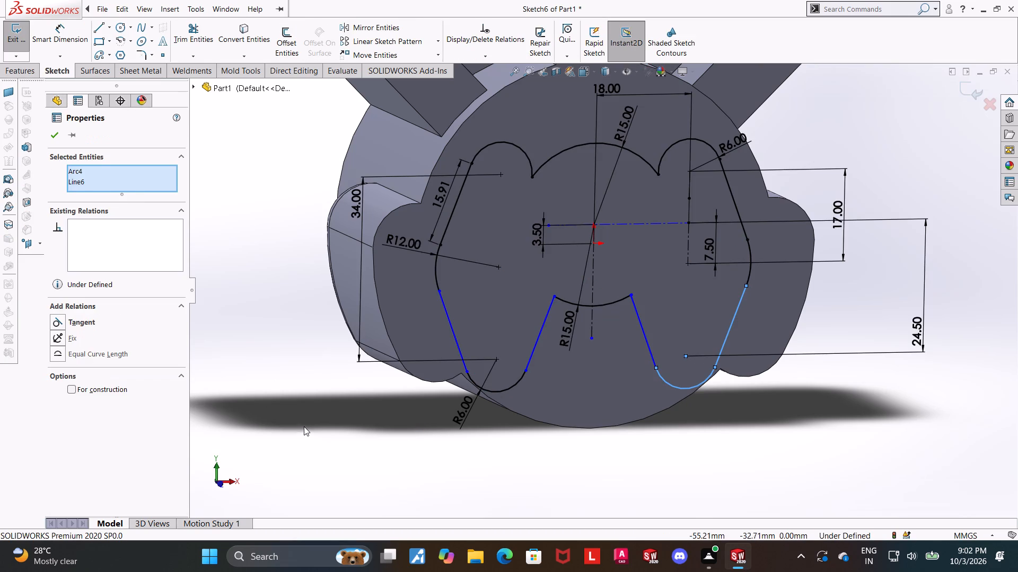
Make the right lower outer slanted line tangent to the right middle arc.
click(746, 470)
click(740, 305)
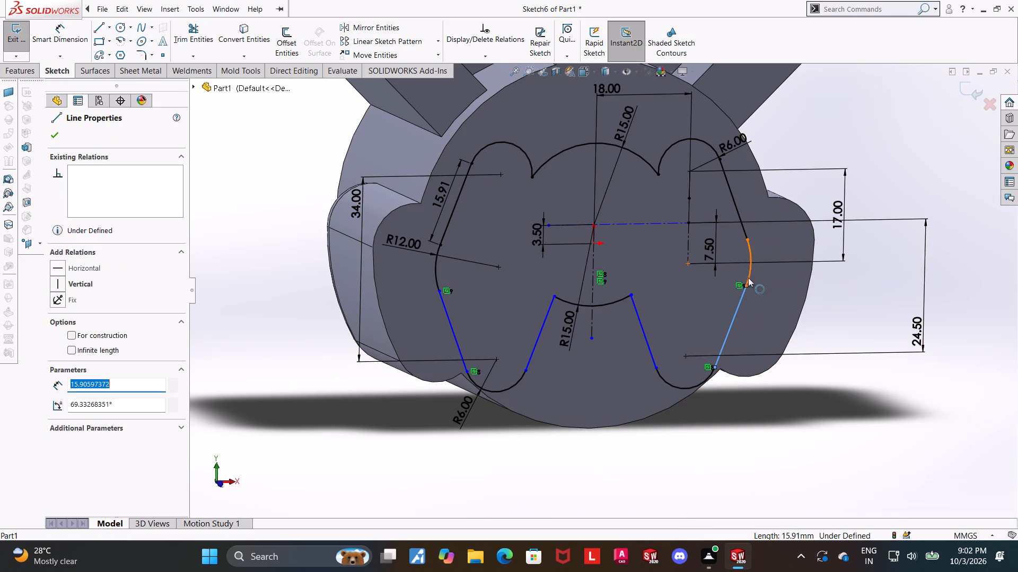
ctrl+click(749, 276)
click(53, 321)
click(821, 410)
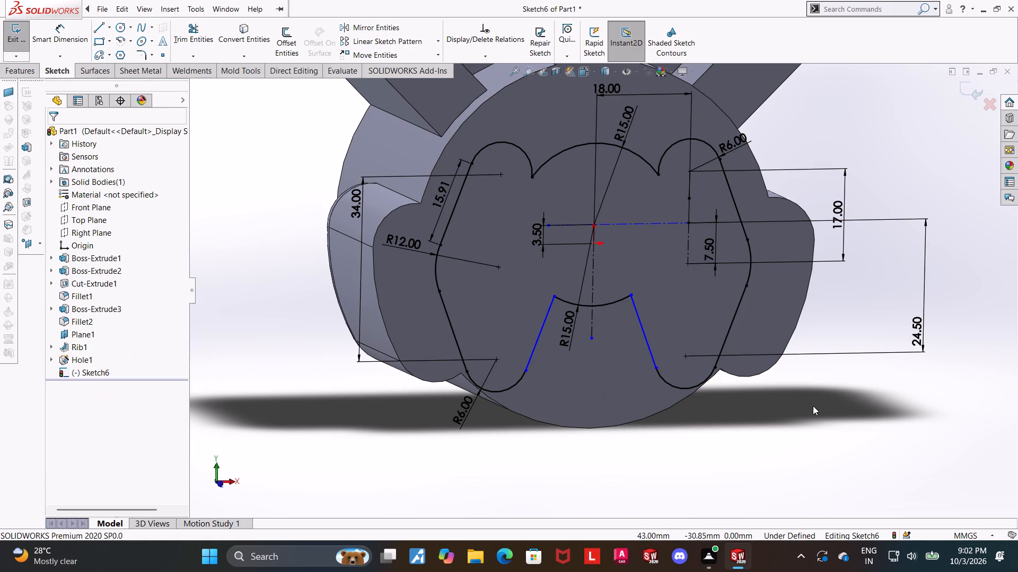
Check the relation between the left inner slanted line and the adjoining lower R6 arc.
click(522, 377)
ctrl+click(534, 353)
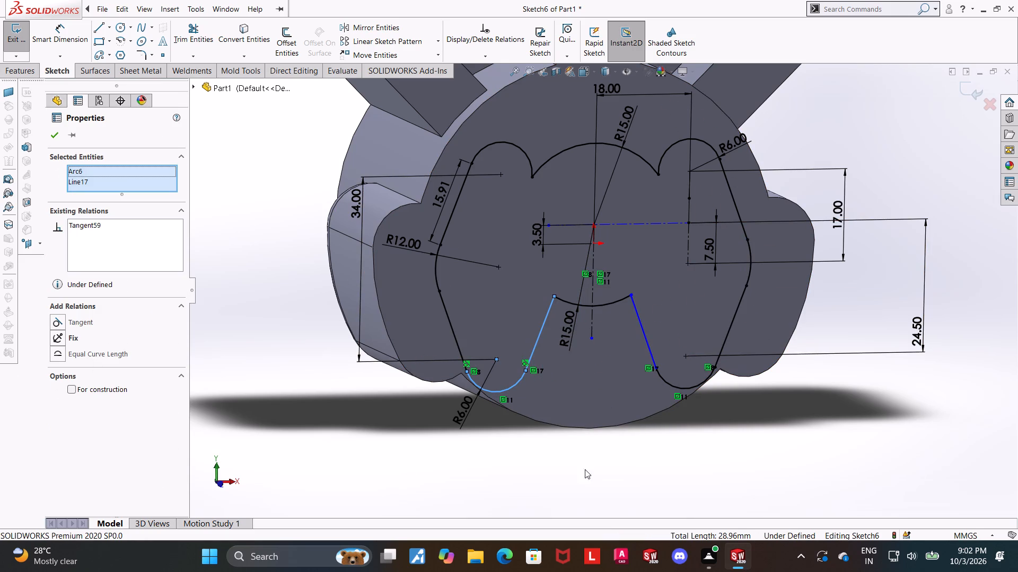
click(598, 456)
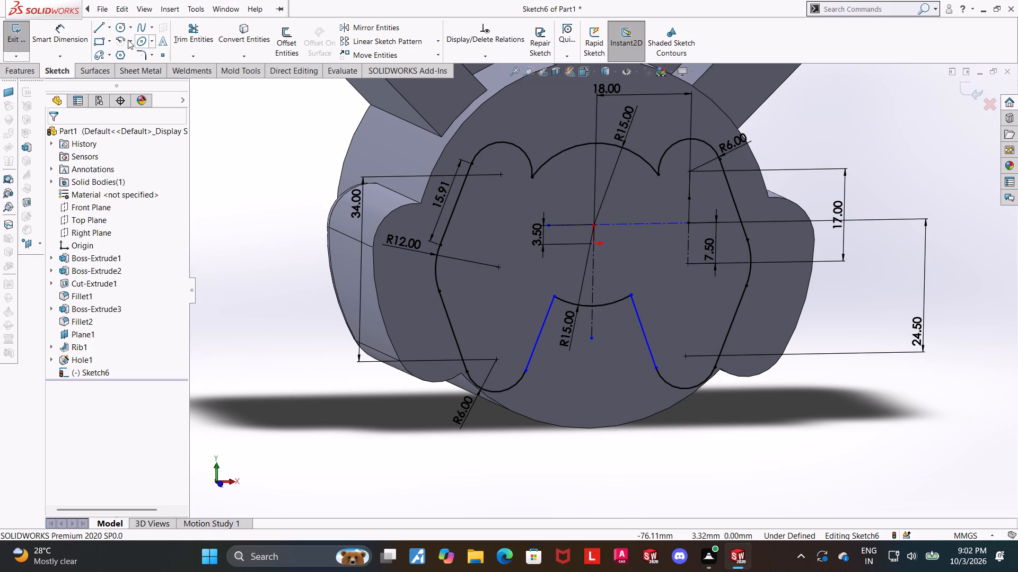
click(54, 24)
key(Escape)
key(Escape)
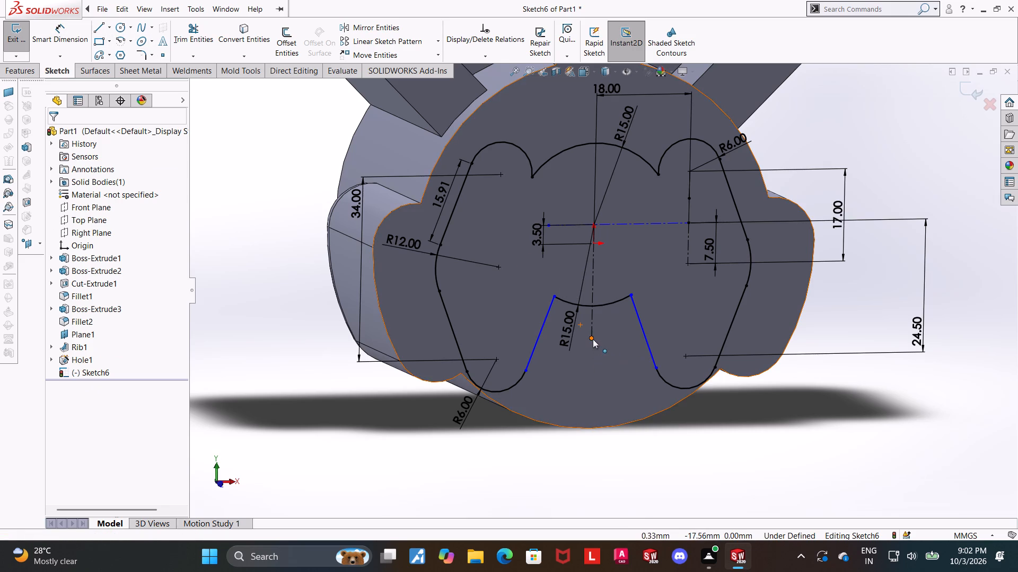
Make the lower endpoint of the vertical centerline coincident with the lower R15 arc.
click(593, 339)
ctrl+click(605, 305)
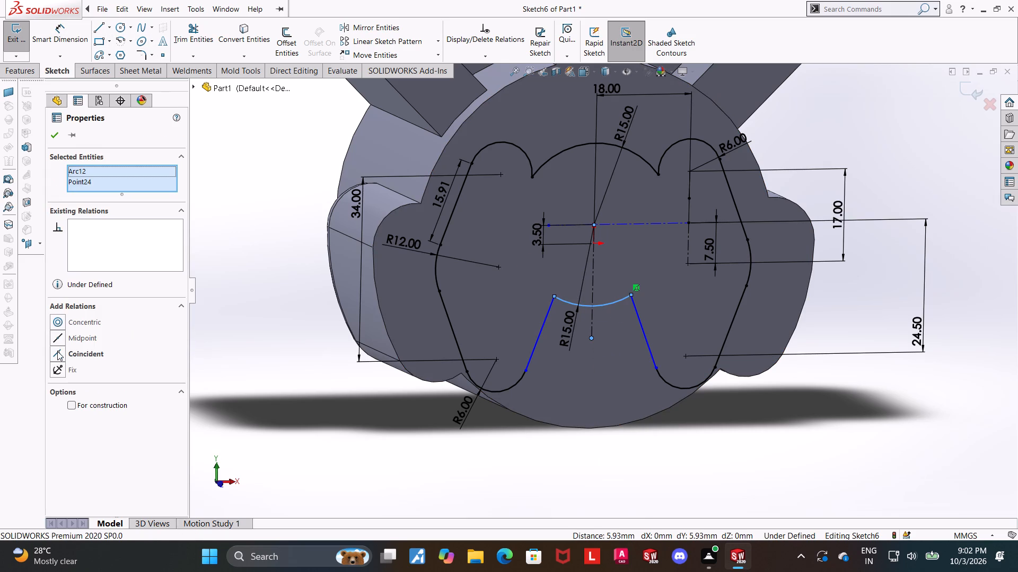
click(57, 351)
key(Escape)
key(Escape)
Merge the free left endpoint of the horizontal centerline with the center point of the R15 arcs.
scroll(681, 228, down, 4)
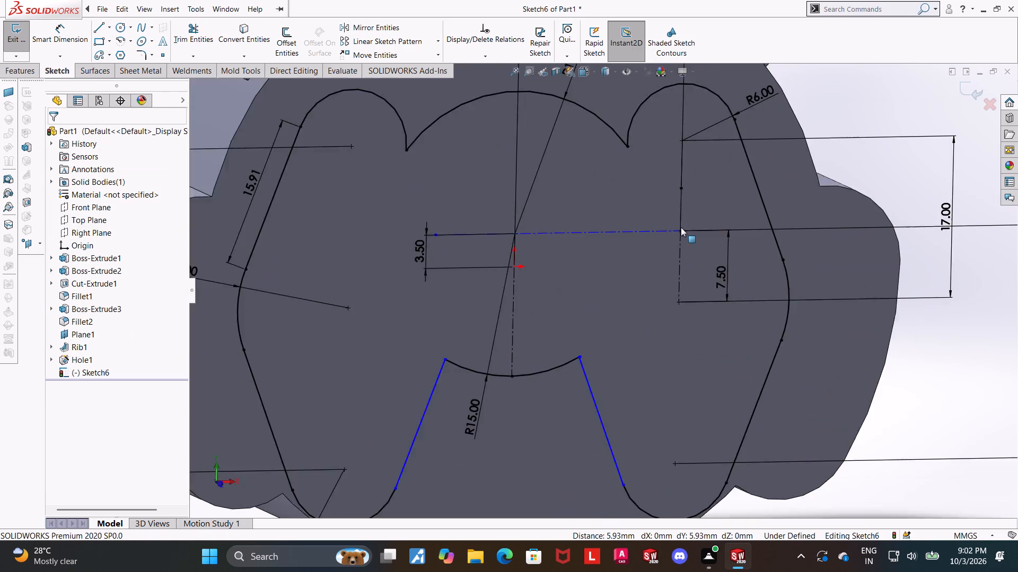
middle_click(666, 233)
scroll(666, 233, up, 1)
click(416, 248)
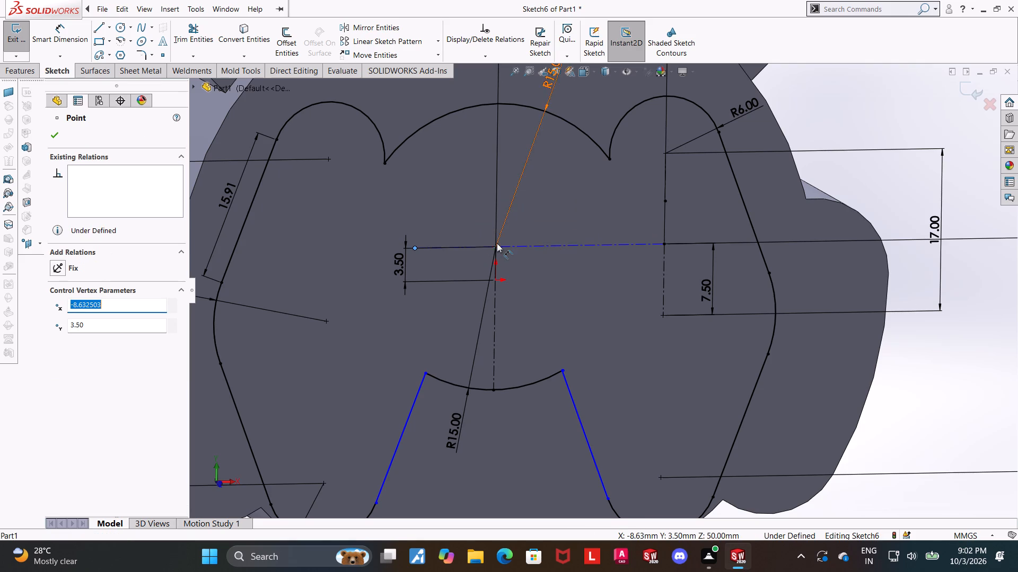
ctrl+click(497, 247)
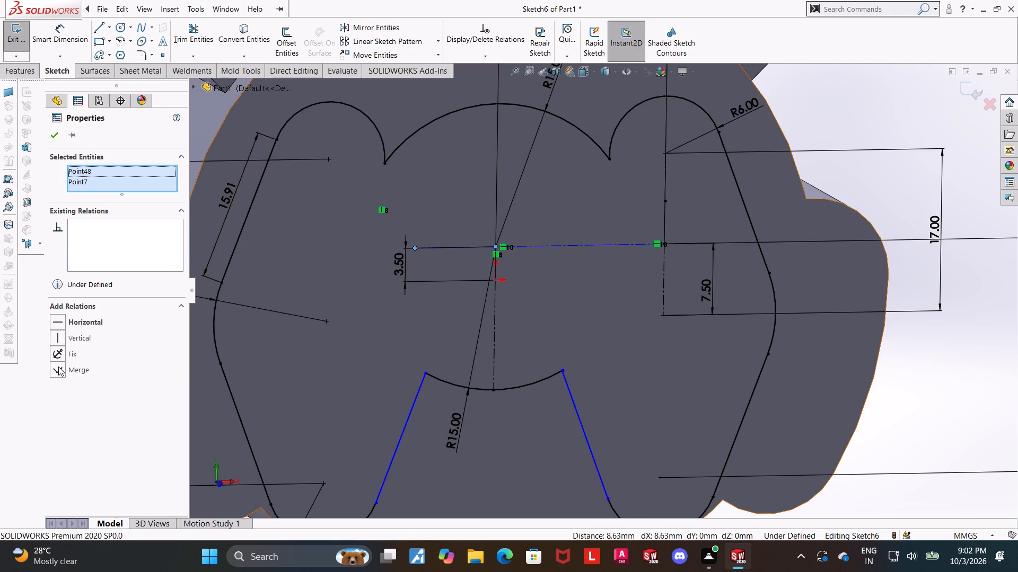
click(58, 369)
key(Escape)
key(Escape)
scroll(857, 382, up, 5)
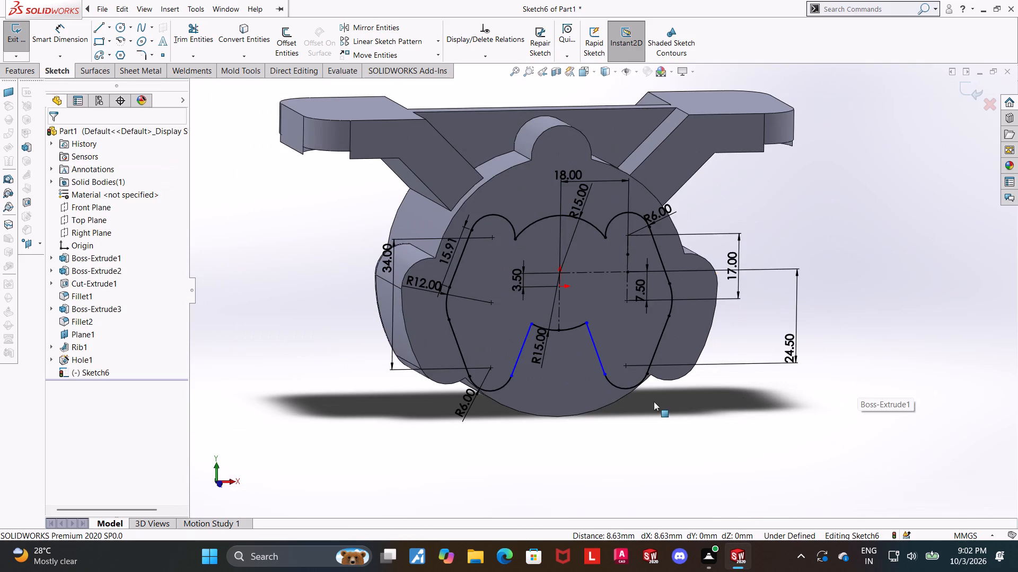
View the sketch face-on and examine the left inner slanted line, the lower R15 arc and the endpoint where they meet.
click(654, 401)
scroll(573, 342, down, 3)
click(496, 327)
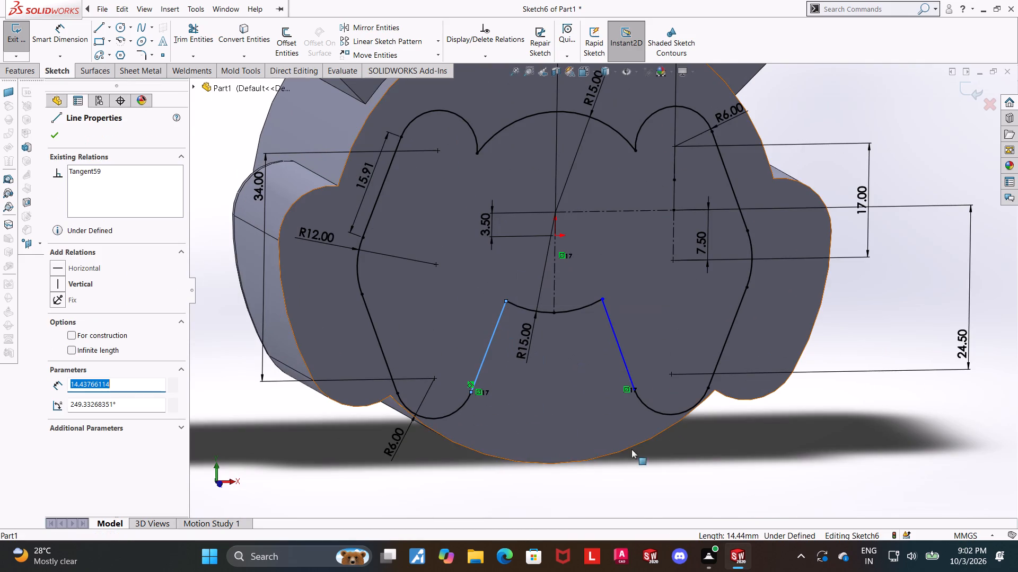
click(587, 69)
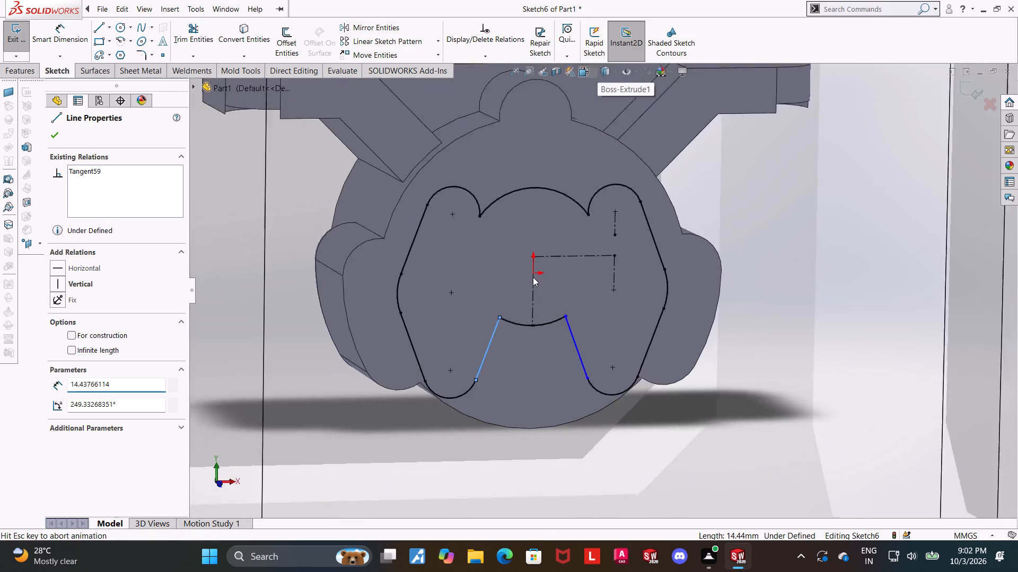
click(507, 361)
click(724, 436)
scroll(664, 409, down, 3)
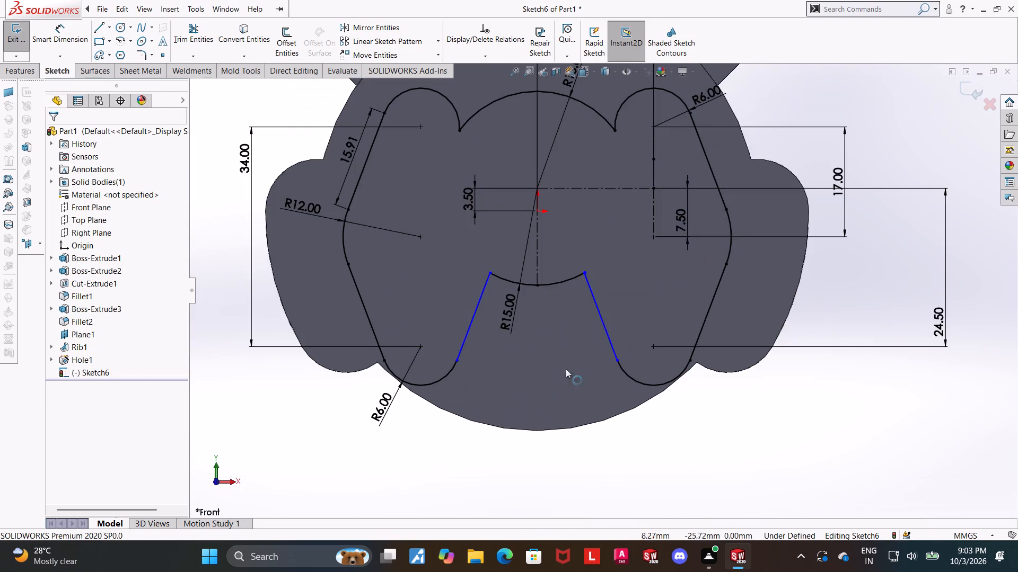
scroll(455, 330, down, 1)
key(Escape)
key(Escape)
key(Escape)
scroll(530, 340, up, 2)
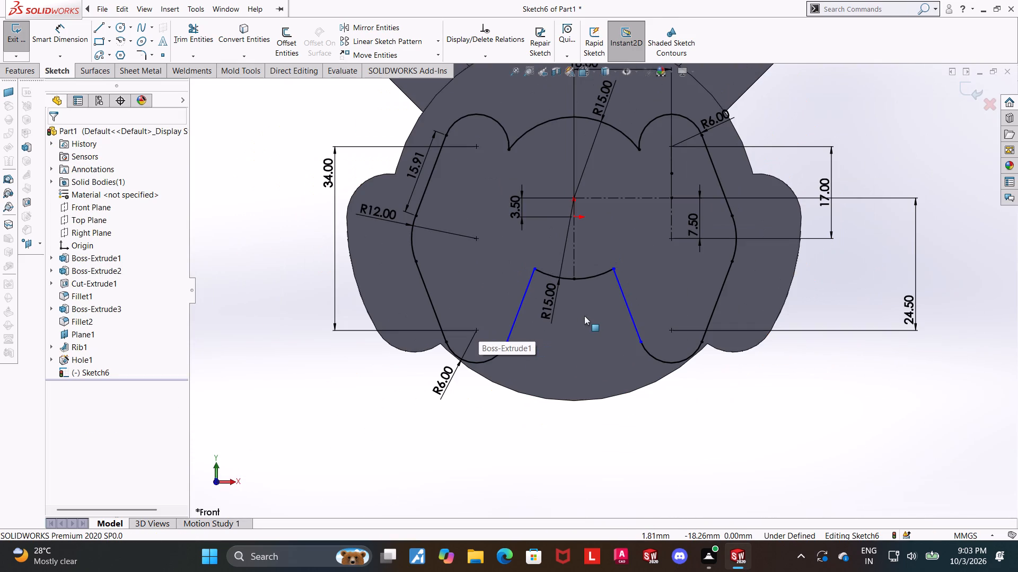
scroll(538, 274, down, 1)
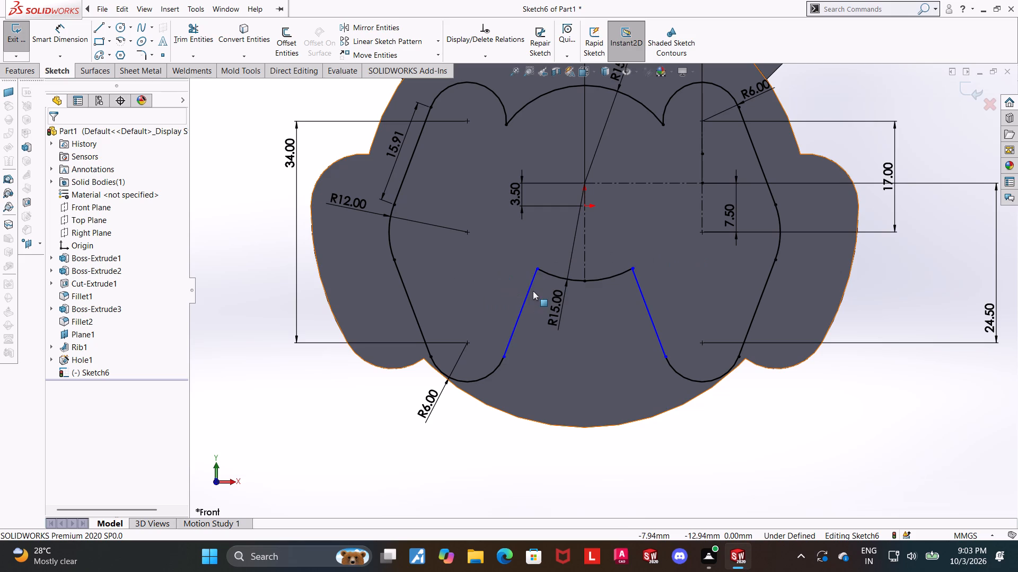
click(530, 289)
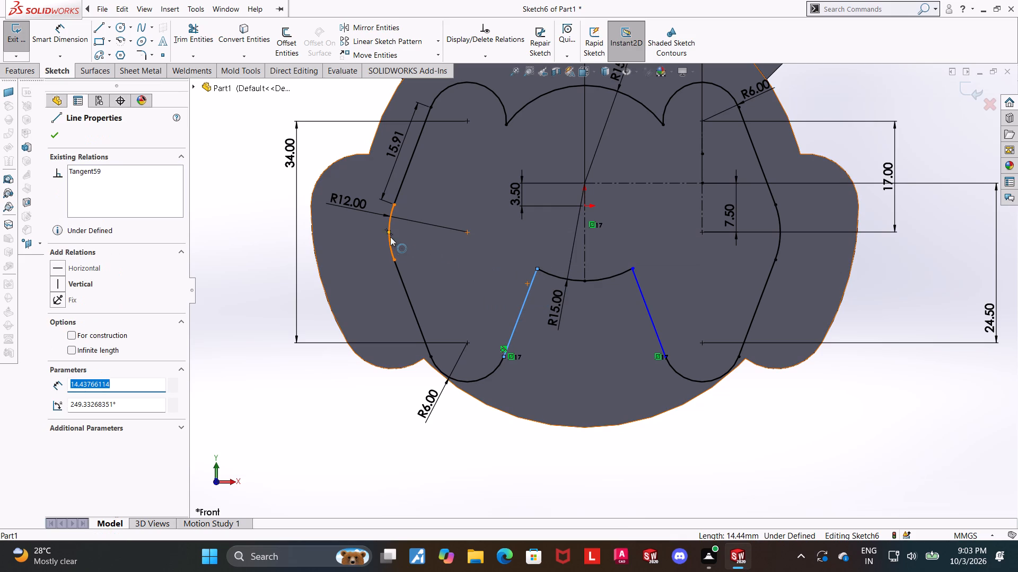
ctrl+click(559, 239)
click(721, 467)
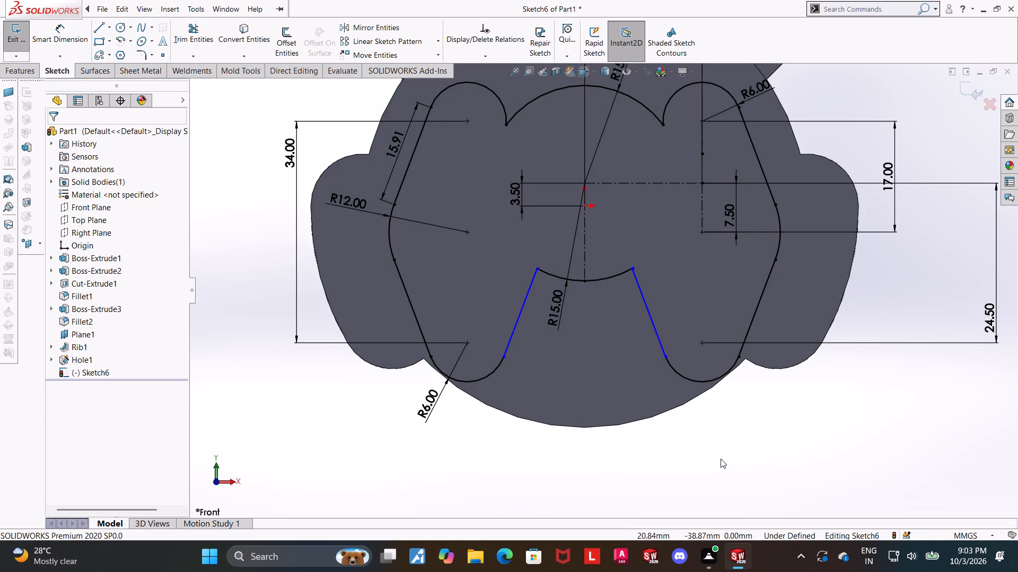
click(545, 271)
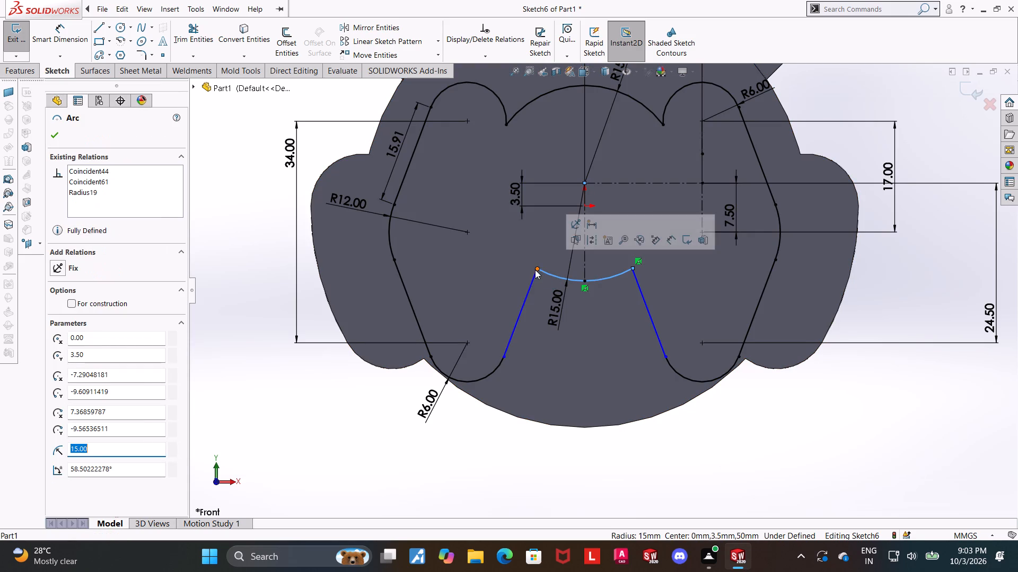
scroll(543, 281, down, 7)
click(567, 257)
click(587, 300)
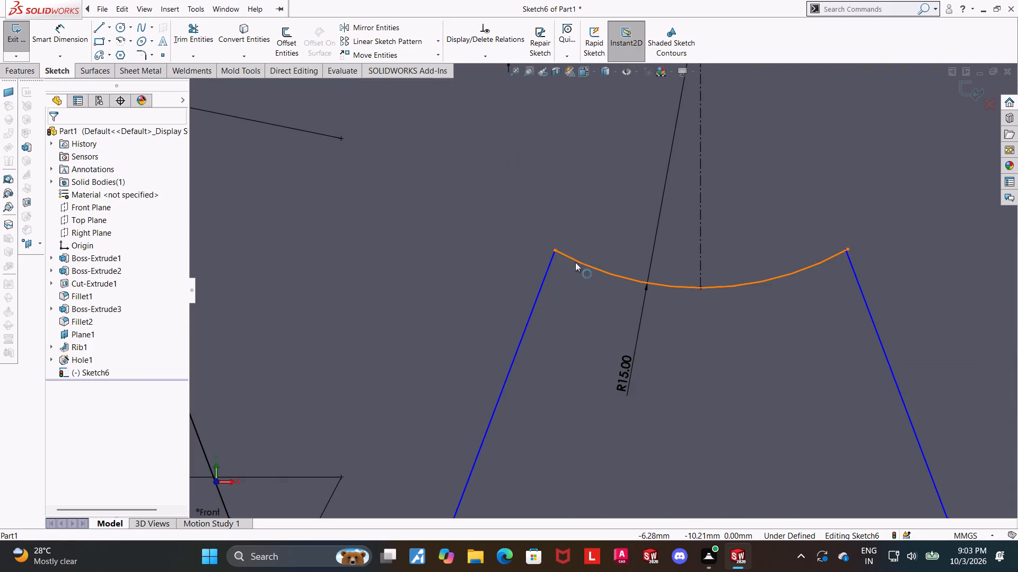
click(555, 248)
ctrl+click(553, 262)
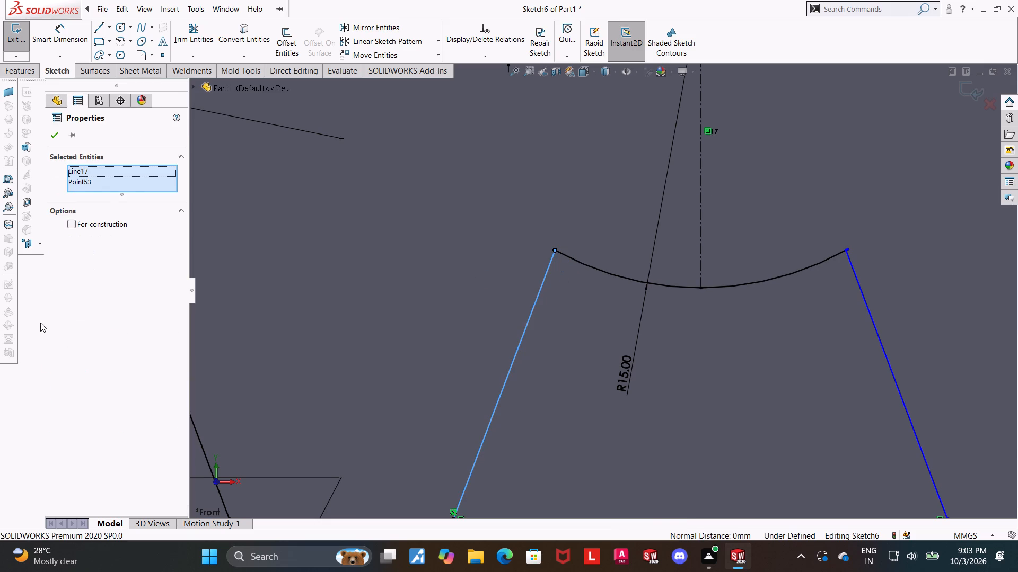
key(Escape)
key(Escape)
scroll(562, 255, down, 7)
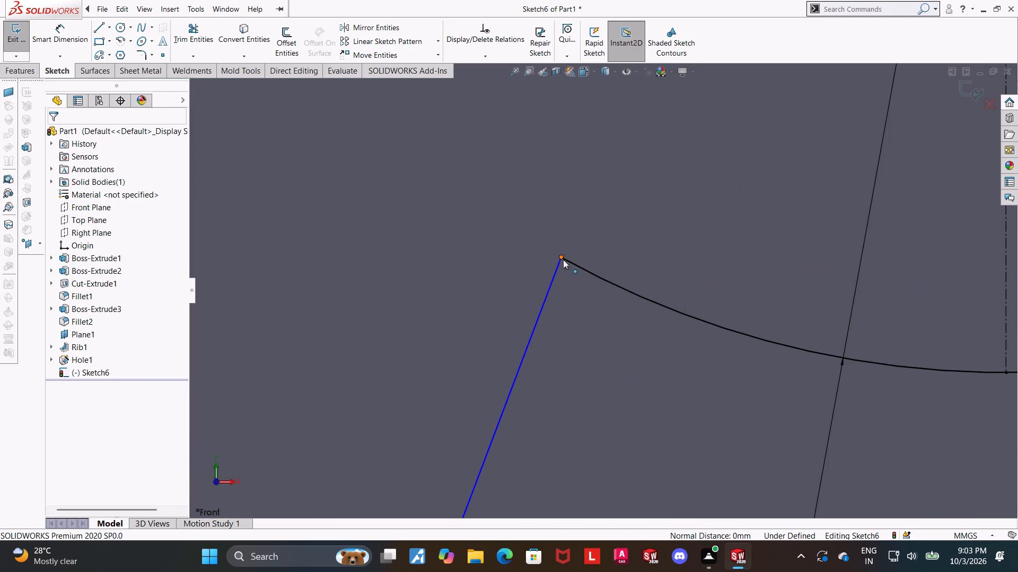
click(563, 260)
key(Escape)
key(Escape)
scroll(573, 327, up, 12)
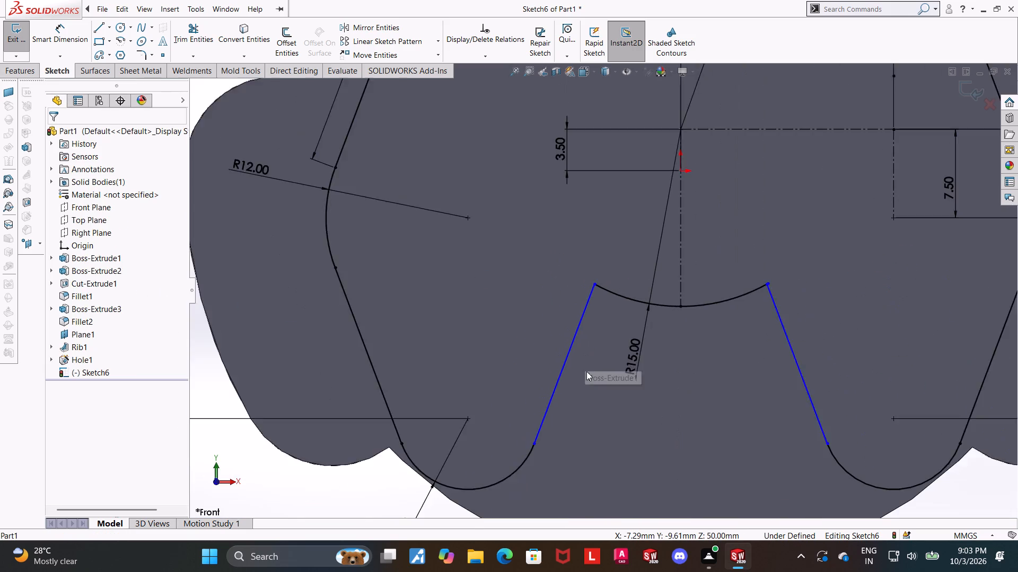
Merge the upper endpoint of the right inner slanted line with the right end of the lower R15 arc.
scroll(586, 371, up, 4)
scroll(742, 288, down, 6)
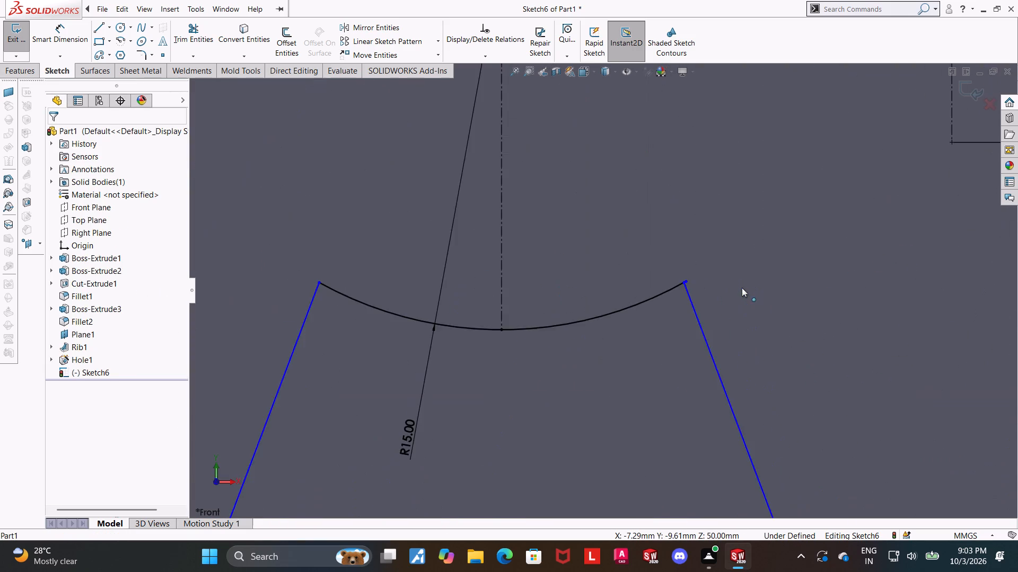
scroll(718, 279, down, 12)
click(524, 280)
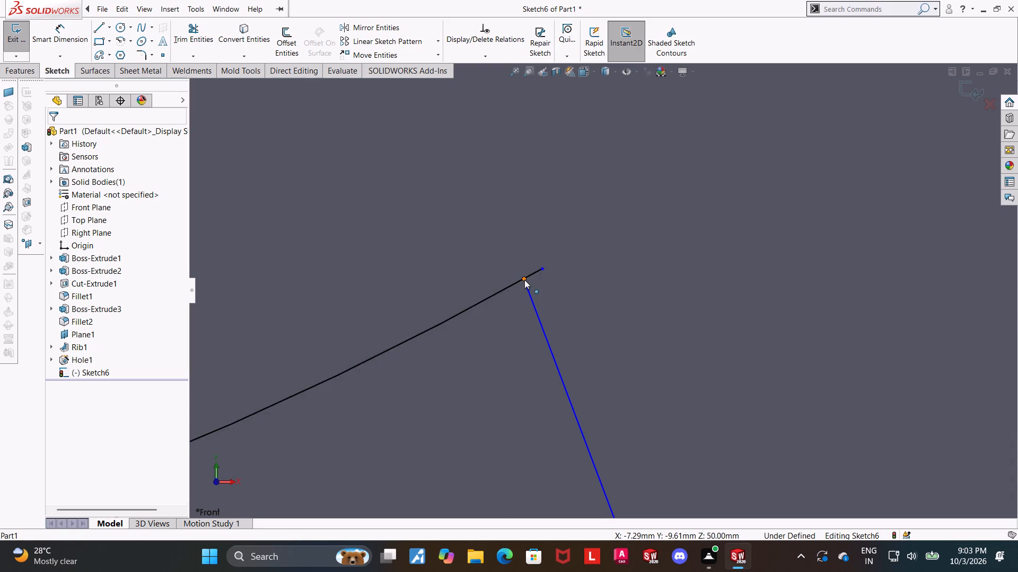
ctrl+click(540, 269)
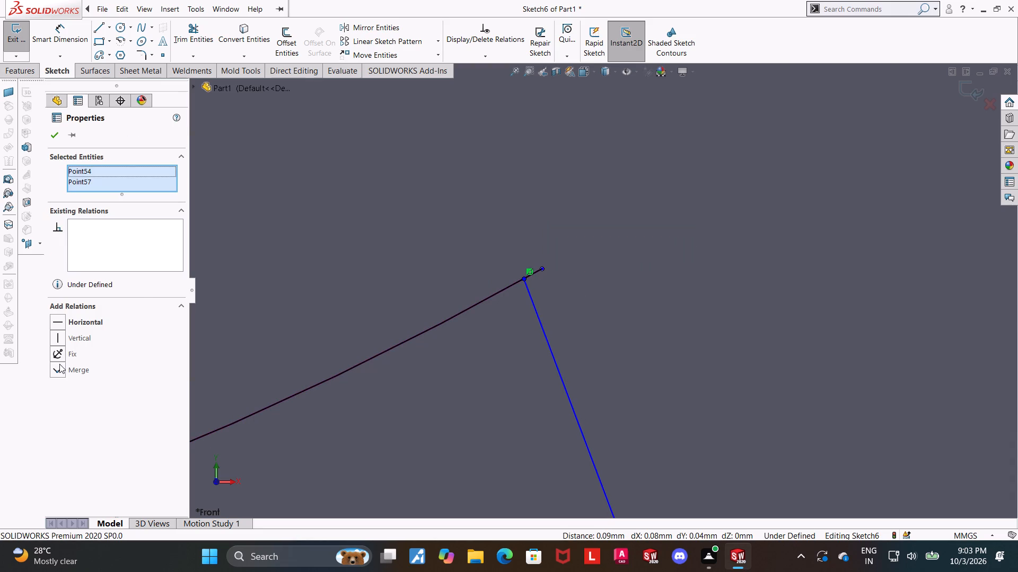
click(59, 364)
scroll(333, 358, up, 20)
scroll(333, 358, up, 2)
scroll(525, 302, down, 9)
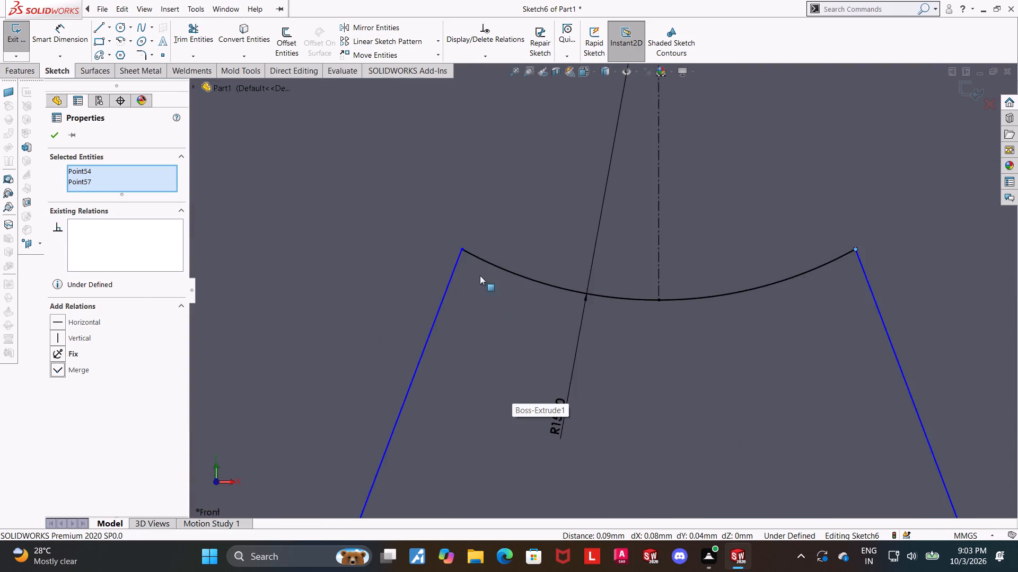
scroll(480, 275, down, 20)
scroll(480, 275, down, 7)
scroll(706, 350, up, 14)
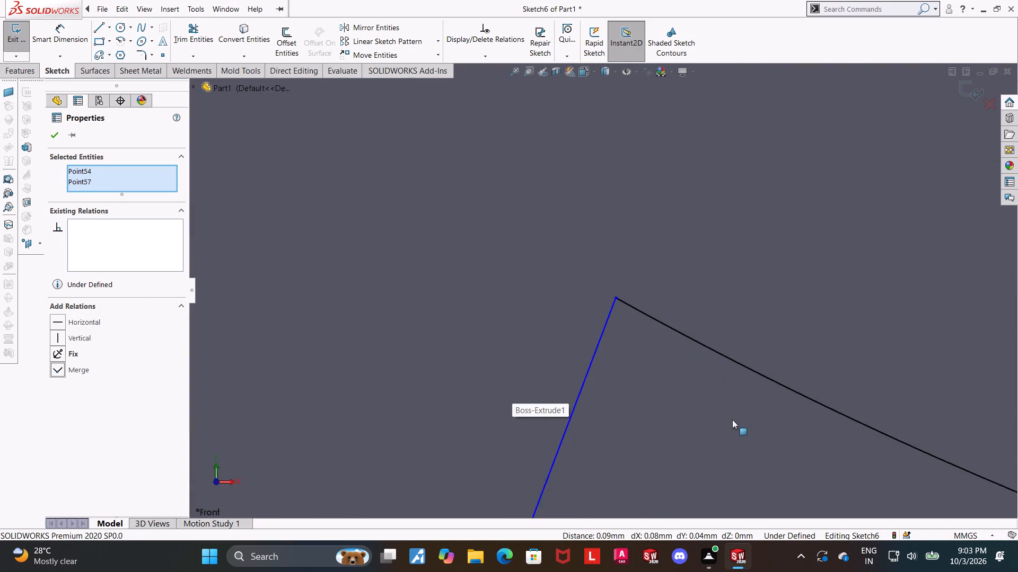
scroll(732, 419, up, 20)
scroll(732, 419, up, 6)
key(Escape)
key(Escape)
key(Escape)
scroll(708, 320, down, 6)
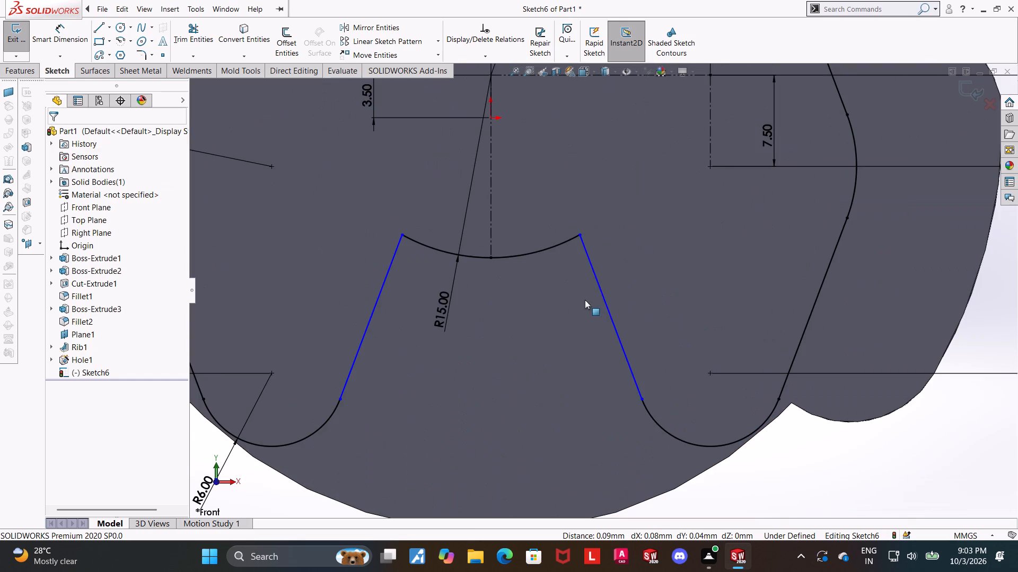
key(Escape)
Dimension the horizontal distance between the two ends of the lower R15 arc, keeping the proposed value.
scroll(586, 272, up, 5)
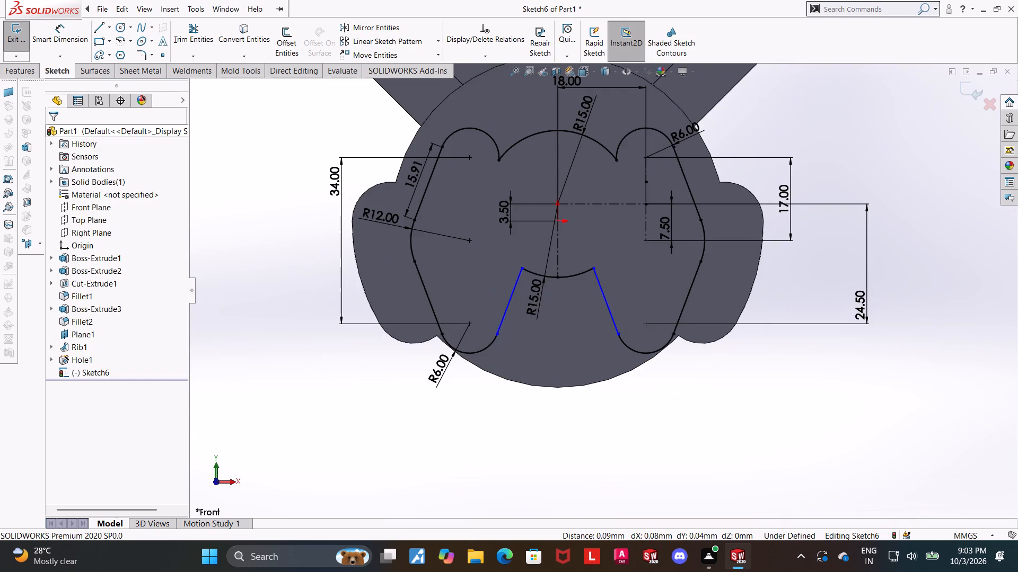
click(64, 32)
click(528, 264)
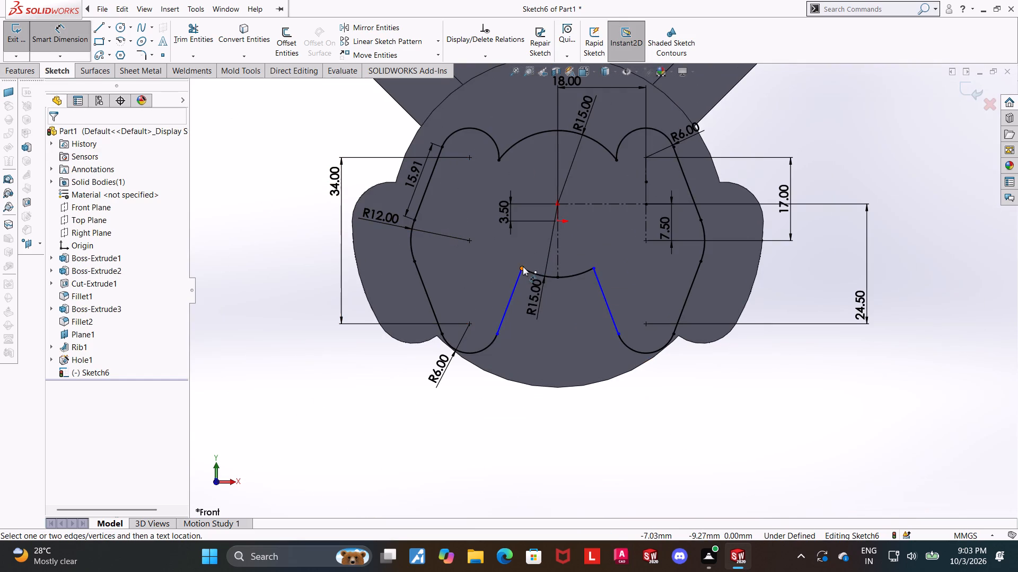
click(523, 266)
click(592, 269)
click(585, 249)
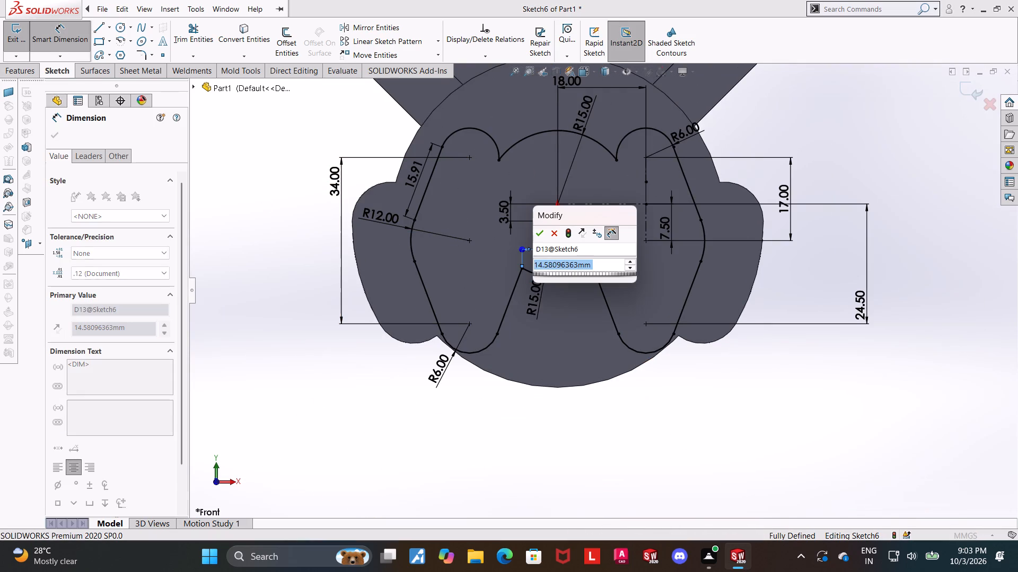
click(544, 237)
key(Escape)
key(Escape)
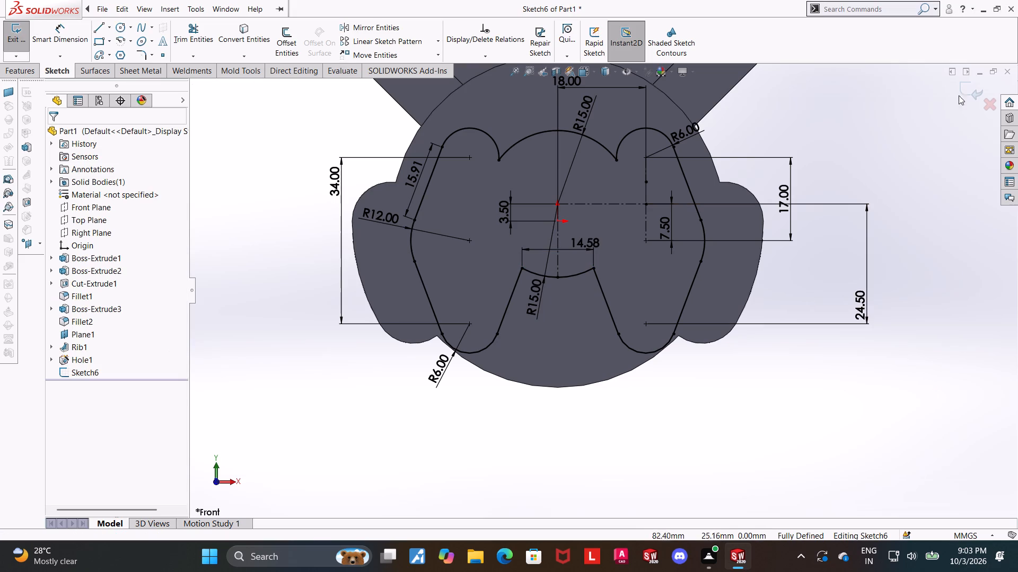
Close the end-face profile sketch and extrude it outward as a blind boss 8 mm deep, merged with the body.
click(966, 95)
click(19, 40)
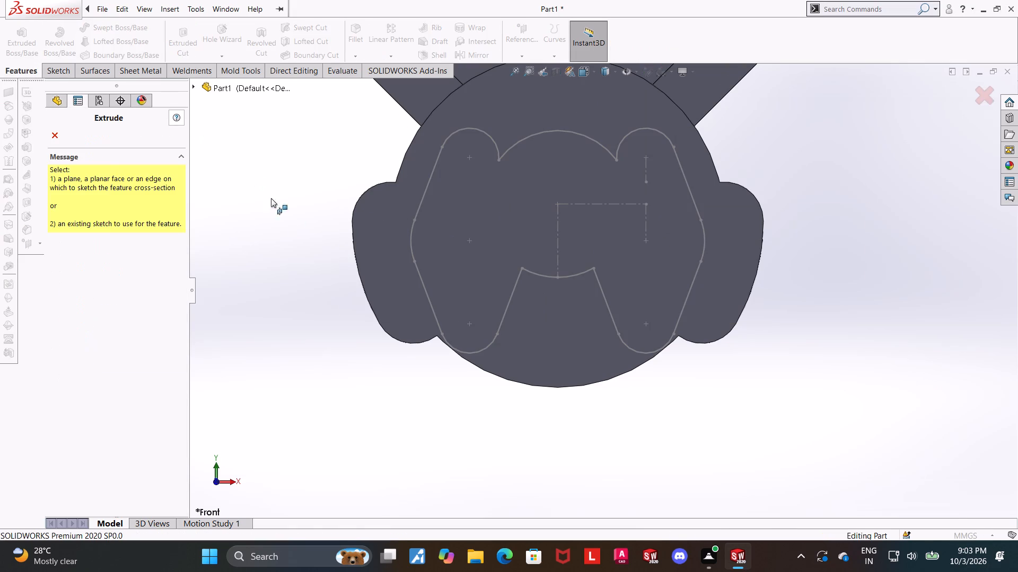
click(195, 89)
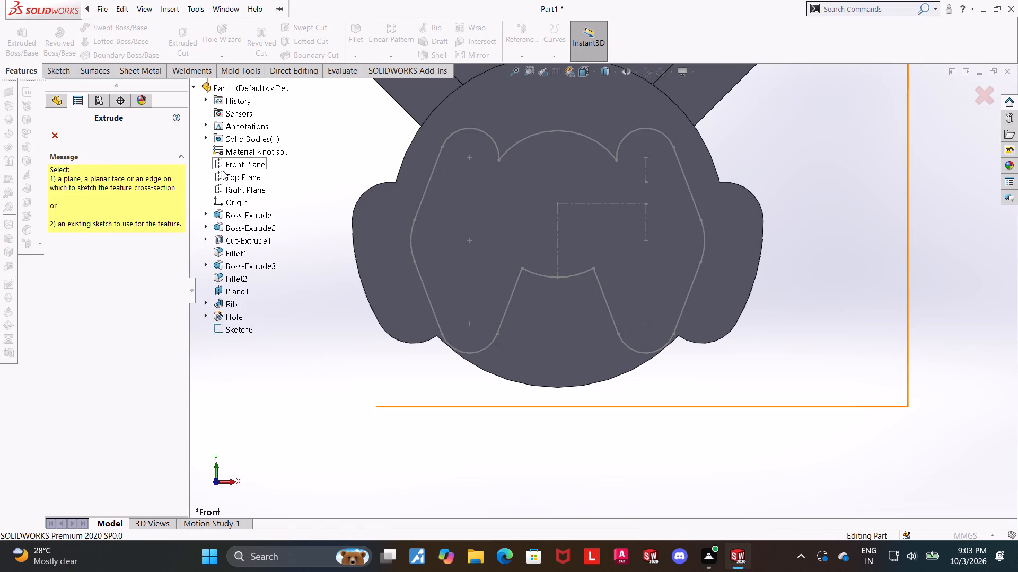
click(230, 333)
middle_drag(304, 343, 344, 352)
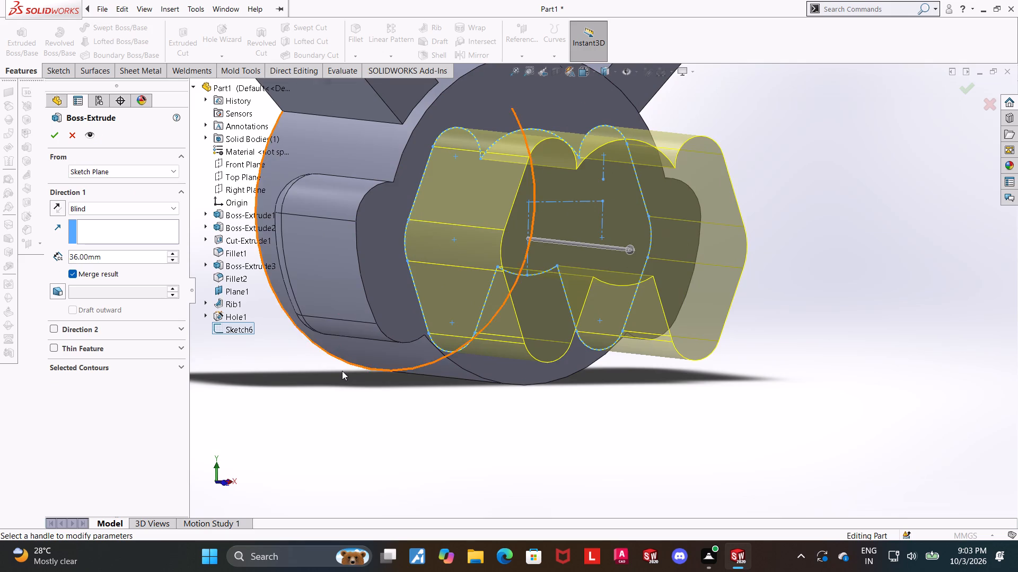
scroll(342, 371, up, 2)
scroll(574, 405, up, 2)
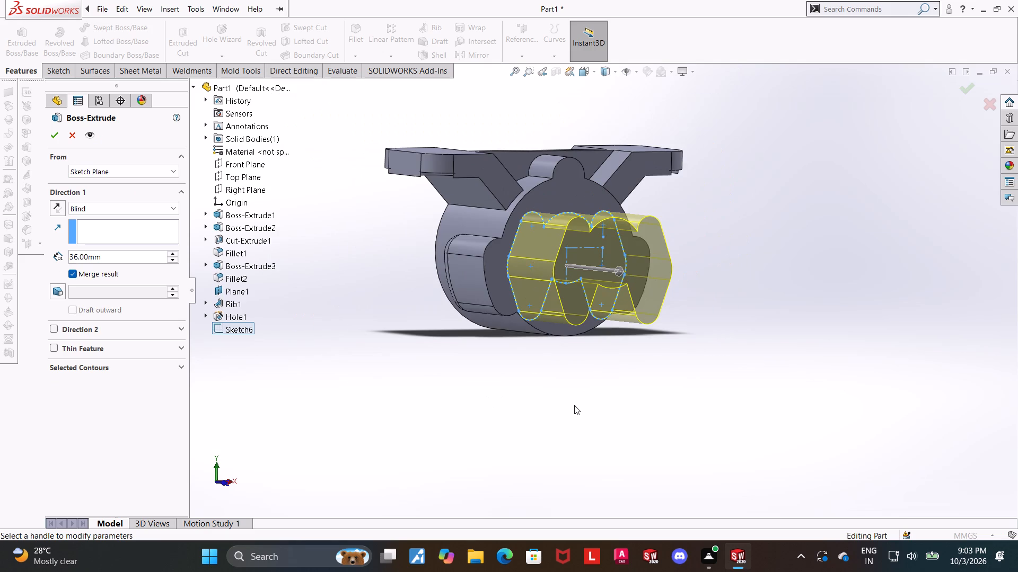
middle_drag(591, 382, 572, 309)
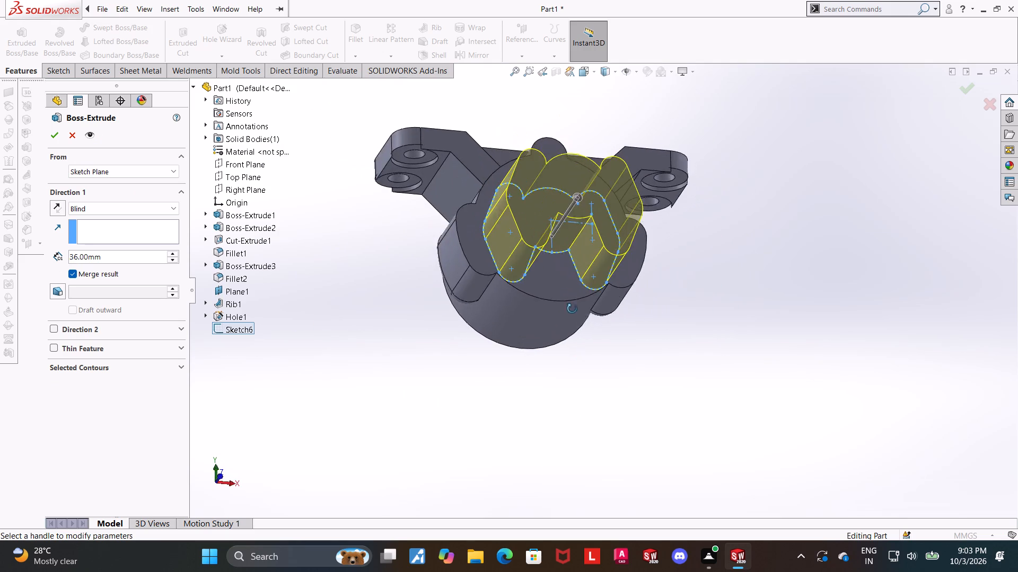
middle_drag(572, 309, 598, 408)
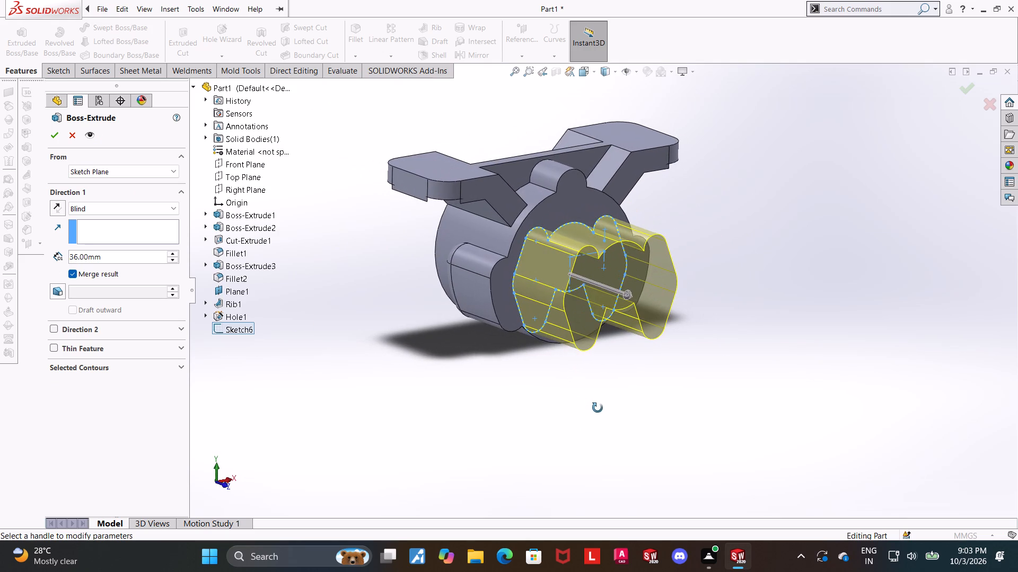
middle_drag(598, 408, 597, 405)
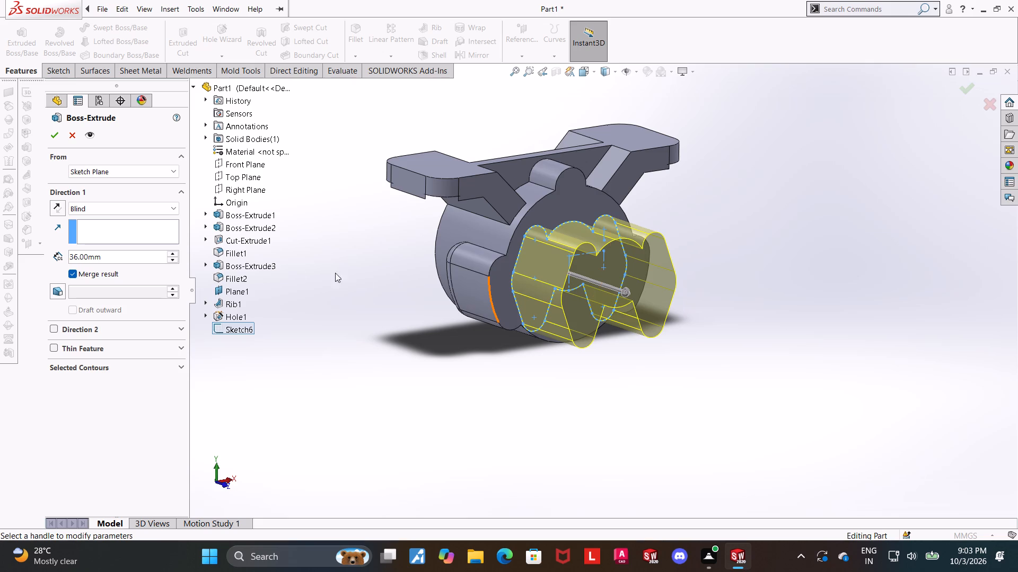
click(158, 257)
drag(158, 257, 32, 253)
drag(32, 253, 33, 253)
drag(137, 258, 0, 253)
key(8)
key(Return)
click(52, 135)
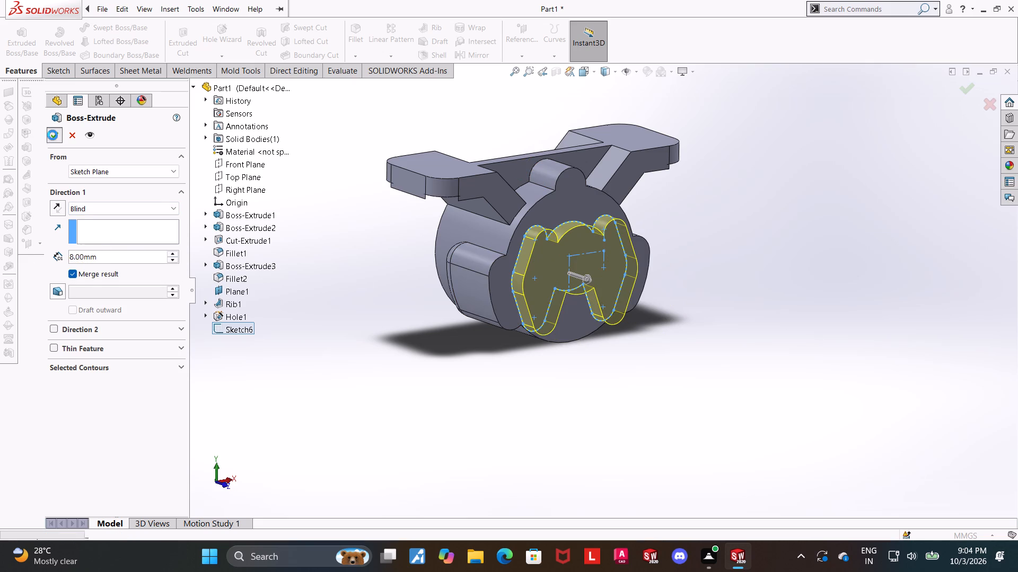
Set up a 3 mm fillet and pick the two short corner edges of the new boss's lower notch.
click(354, 30)
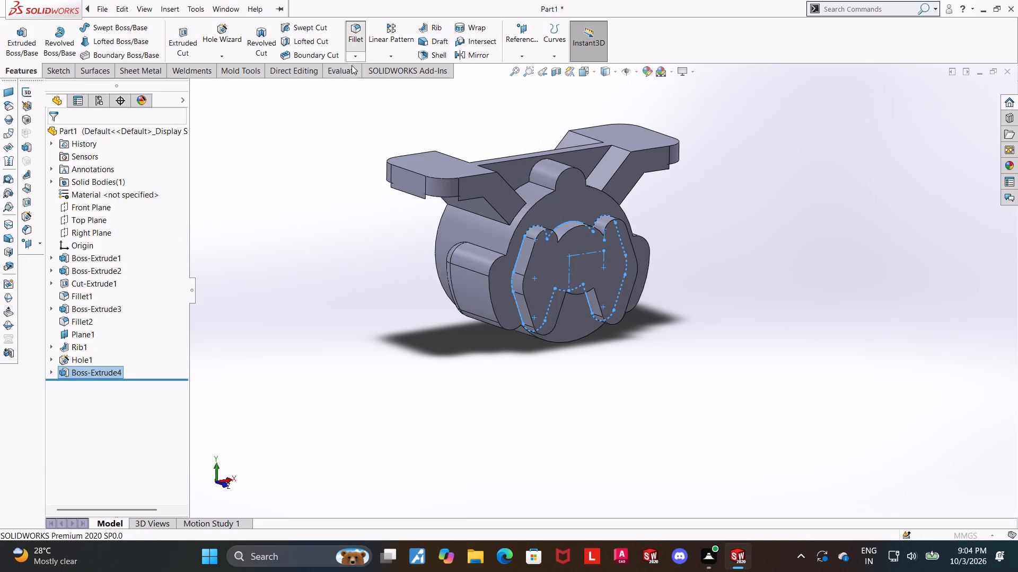
key(3)
key(Return)
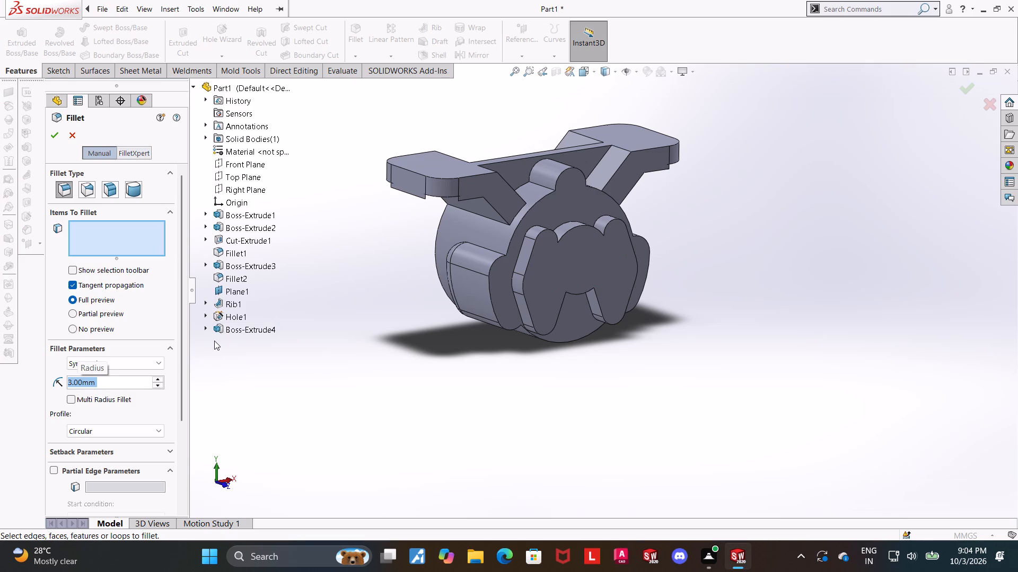
middle_drag(827, 353, 754, 240)
scroll(750, 281, up, 1)
middle_drag(750, 281, 744, 274)
middle_click(745, 300)
click(744, 300)
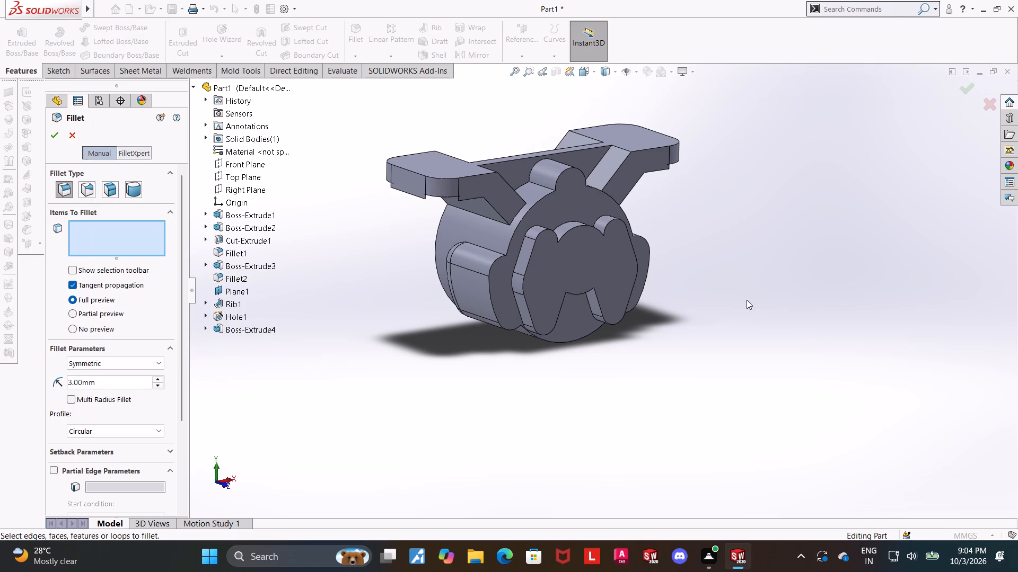
middle_drag(765, 341, 739, 224)
scroll(593, 236, down, 4)
middle_drag(589, 330, 548, 302)
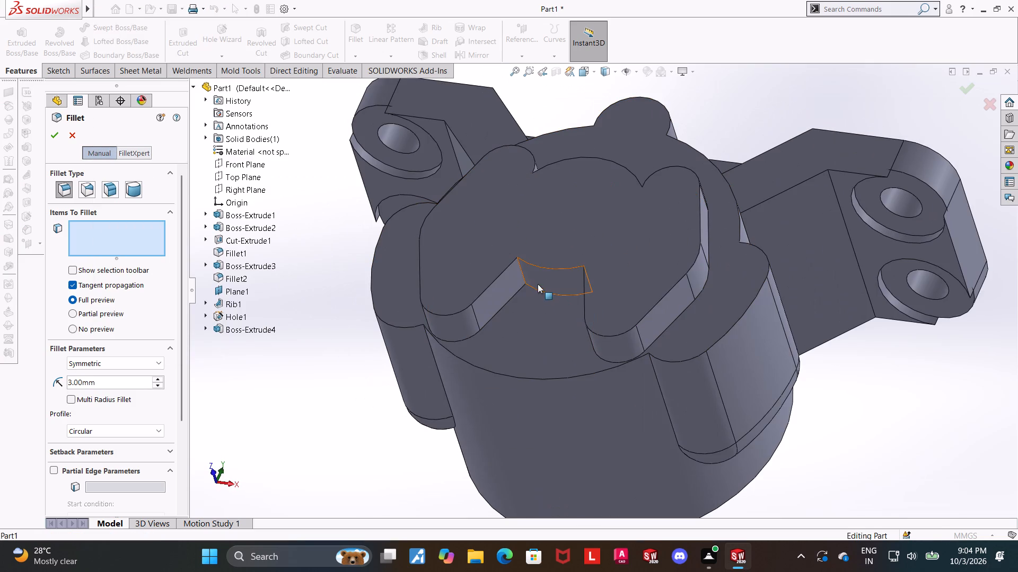
click(523, 274)
middle_drag(570, 290, 633, 298)
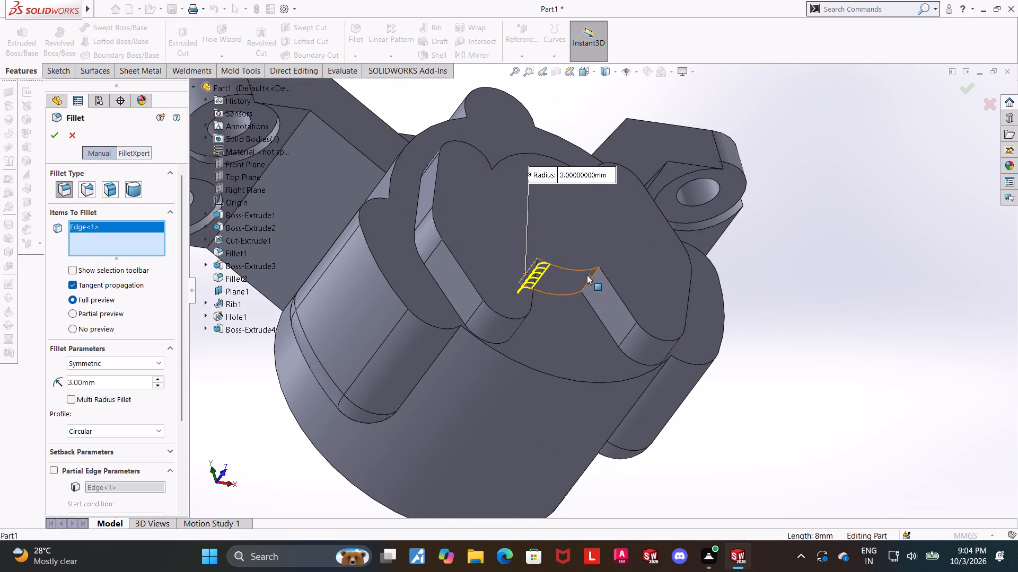
click(592, 276)
Add the two concave edges beside the boss's upper arc and apply the 3 mm fillet to all four edges.
scroll(591, 276, up, 3)
middle_drag(578, 188, 583, 365)
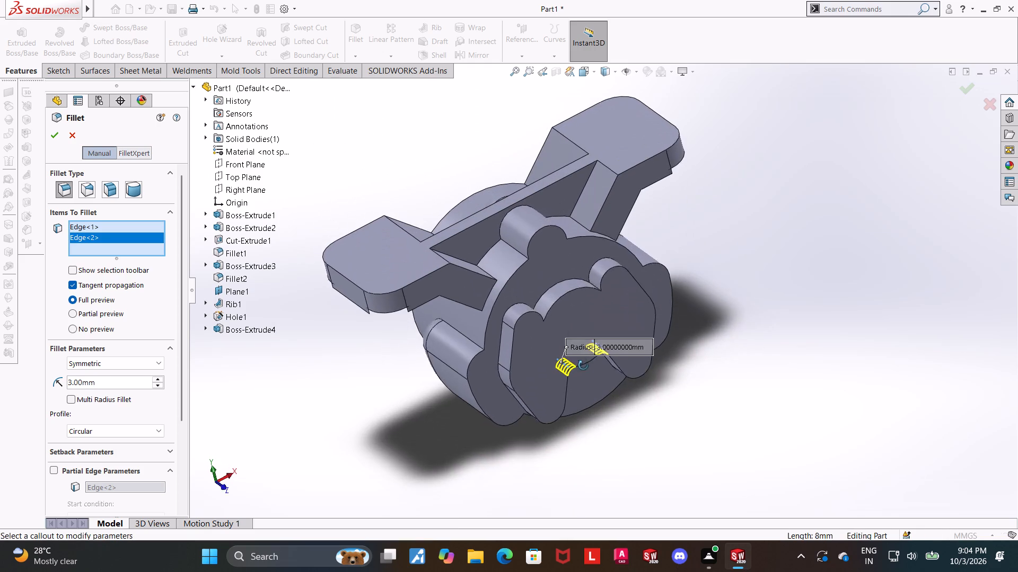
middle_drag(583, 365, 583, 365)
scroll(620, 265, up, 1)
middle_drag(622, 267, 622, 330)
scroll(606, 299, down, 6)
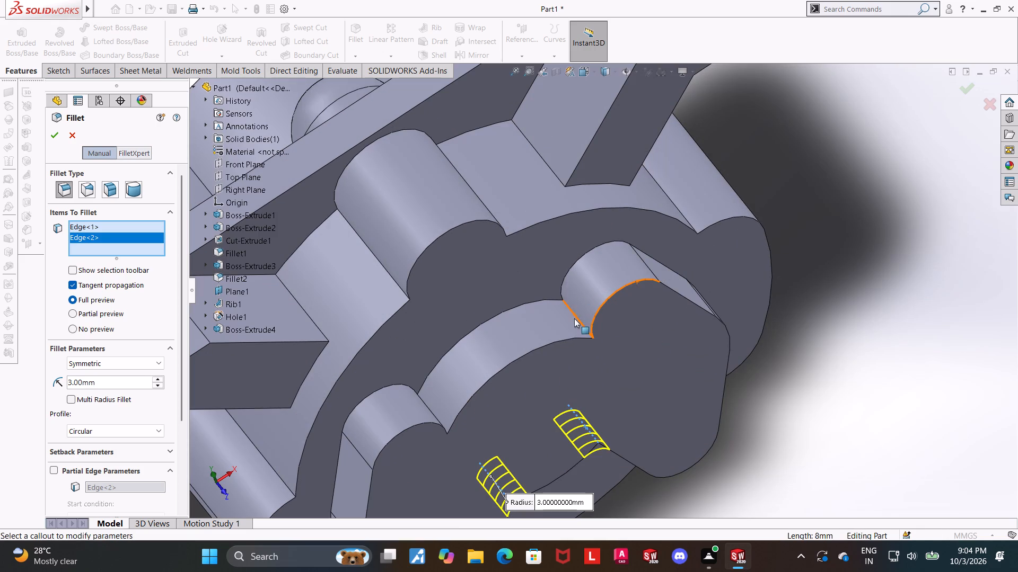
click(577, 317)
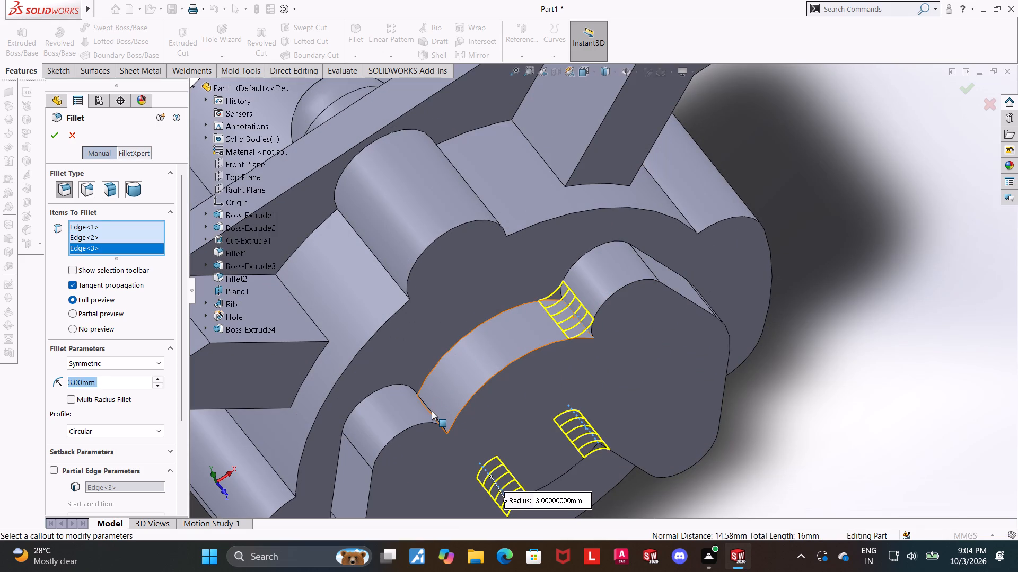
click(430, 411)
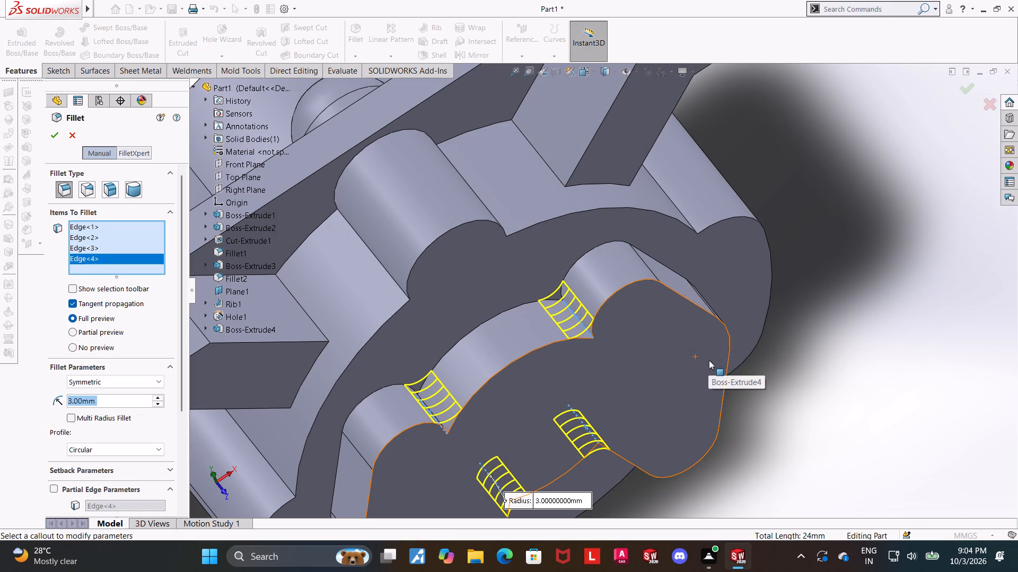
scroll(712, 362, up, 3)
middle_drag(756, 368, 748, 336)
scroll(732, 332, up, 2)
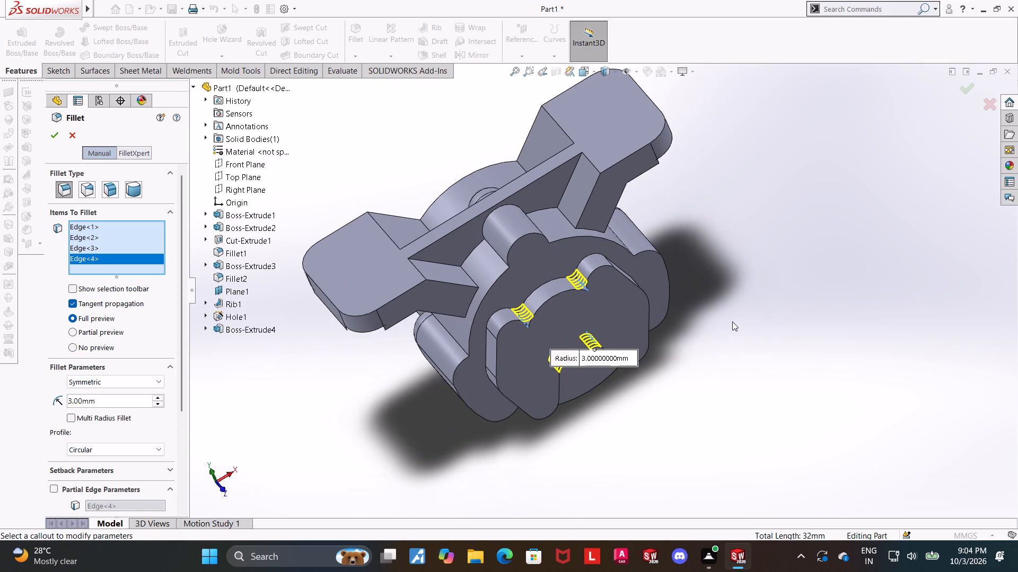
middle_drag(732, 321, 757, 309)
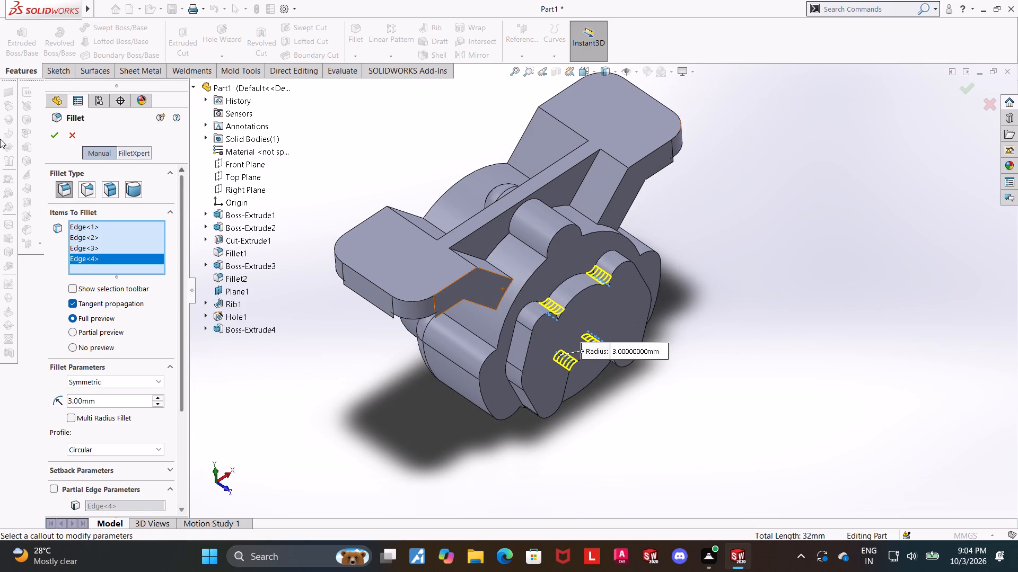
click(57, 139)
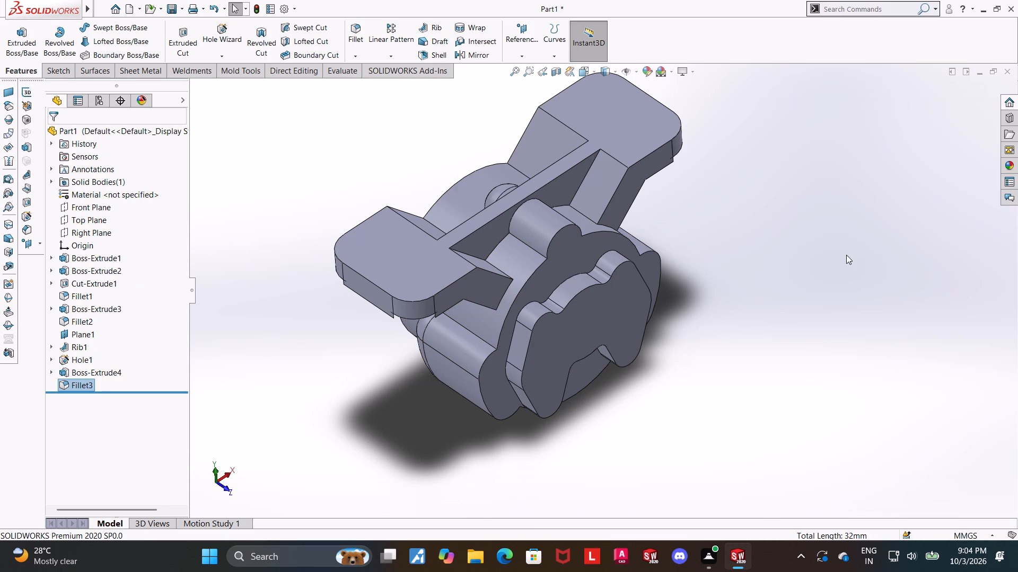
Open a new sketch on the front face of the raised 8 mm boss.
click(830, 310)
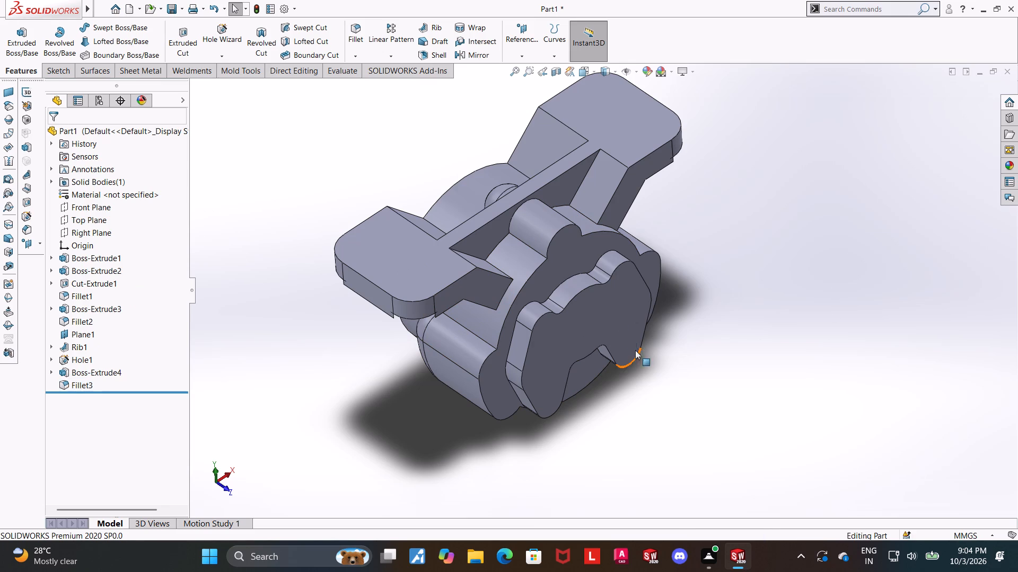
right_click(613, 314)
click(684, 301)
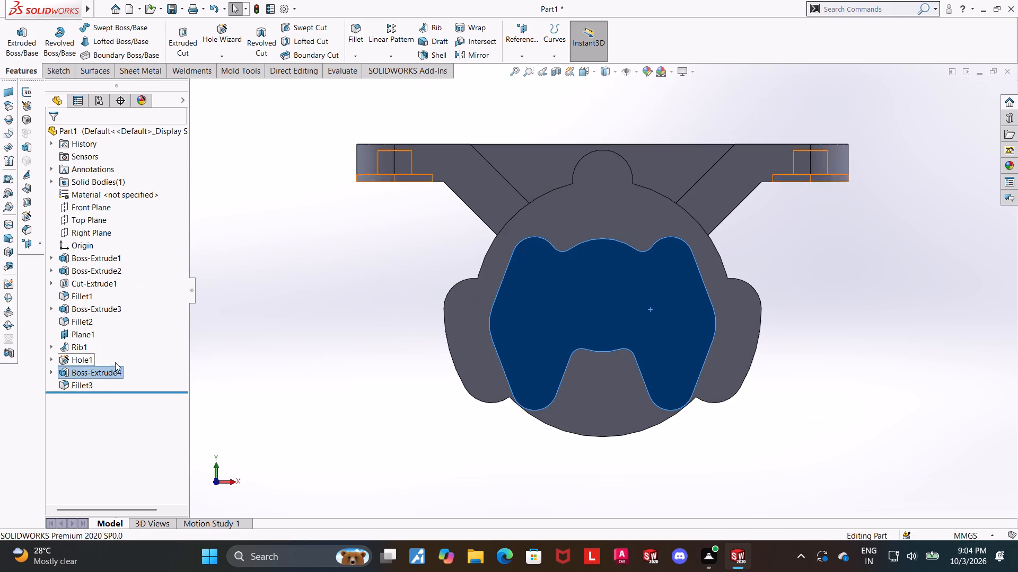
click(214, 357)
right_click(643, 301)
click(675, 291)
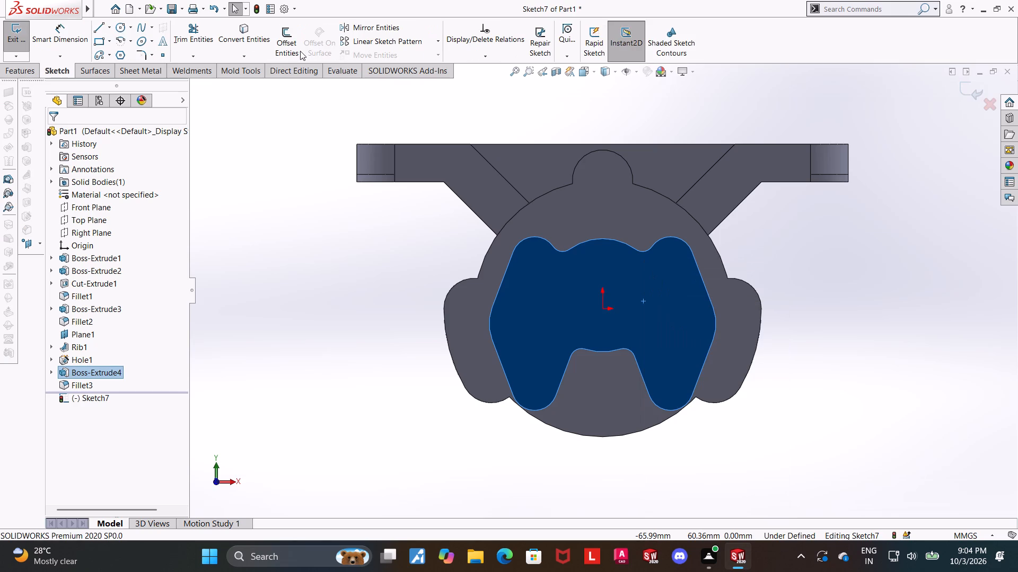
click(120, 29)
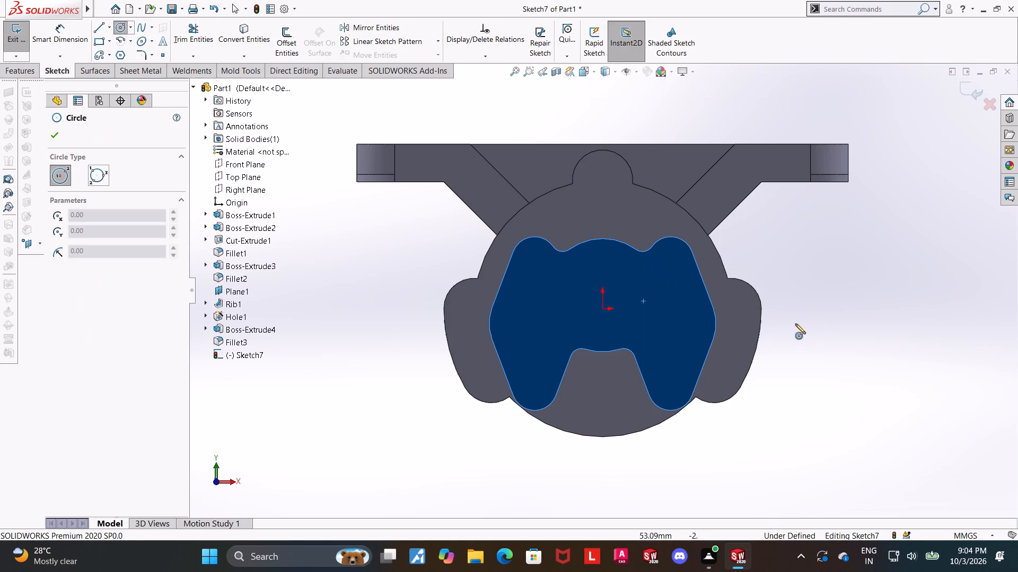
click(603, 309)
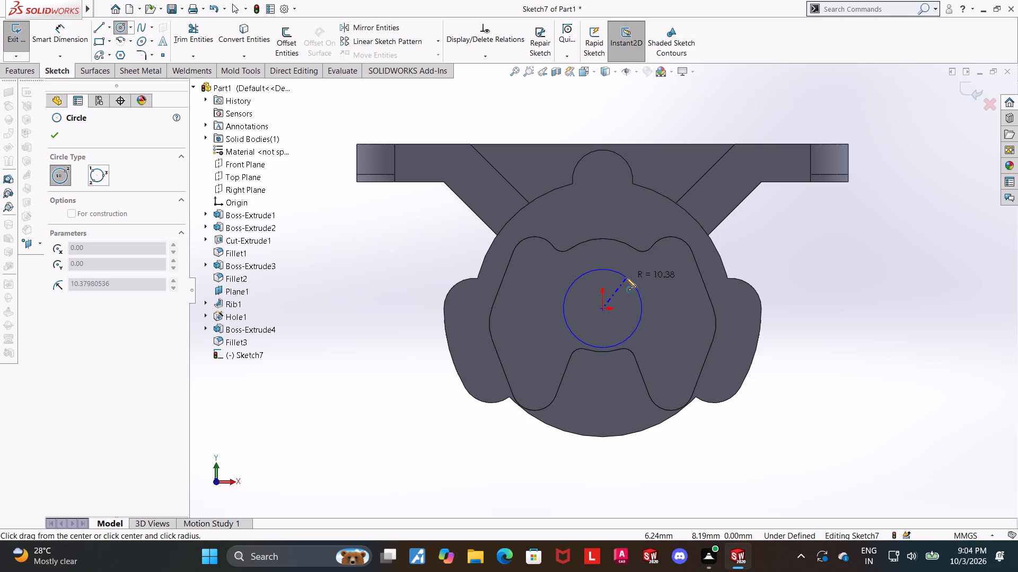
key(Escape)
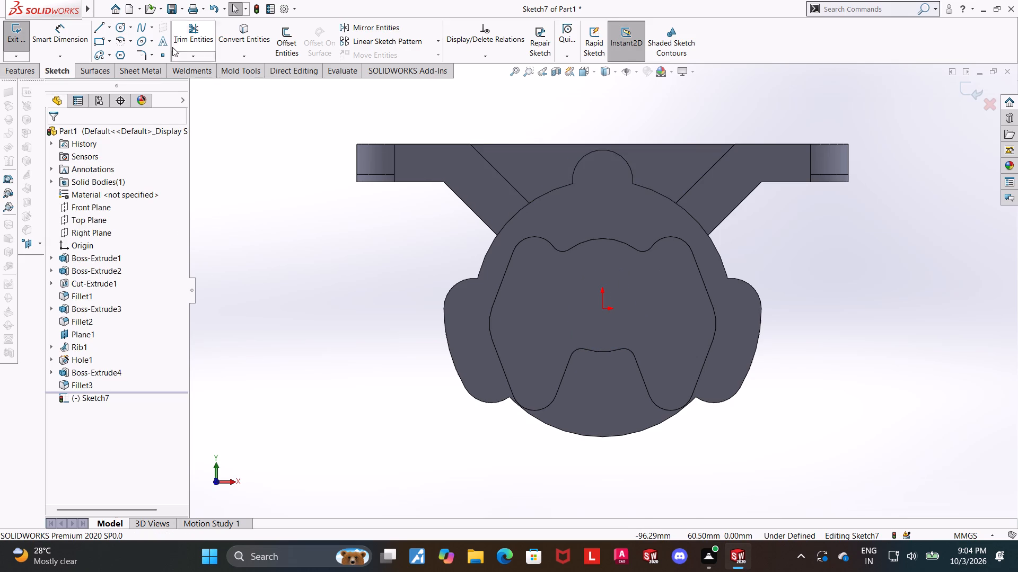
Sketch a circle about 20 mm in diameter, centred about 3 mm directly above the origin on the boss face.
click(124, 26)
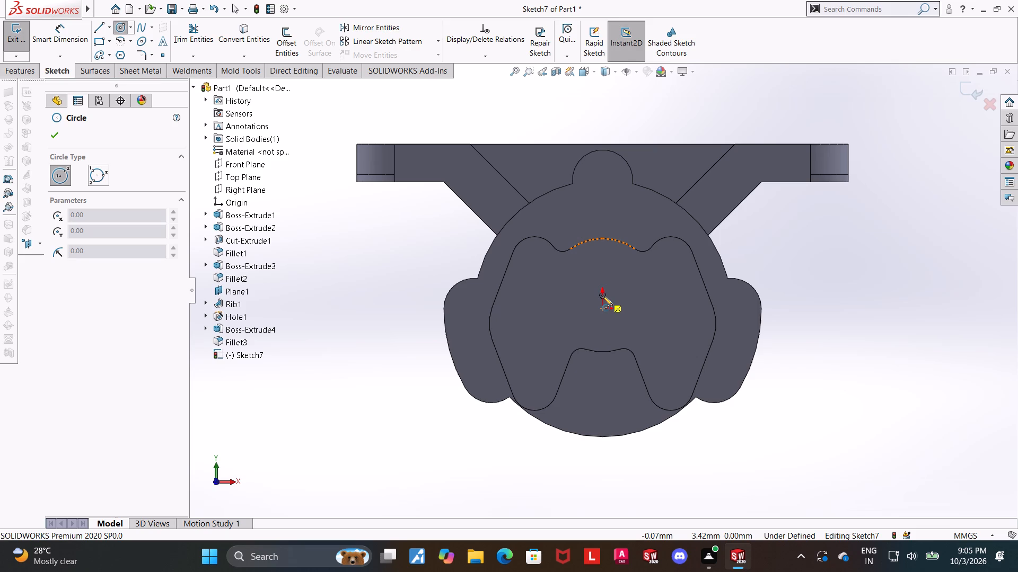
scroll(617, 327, down, 1)
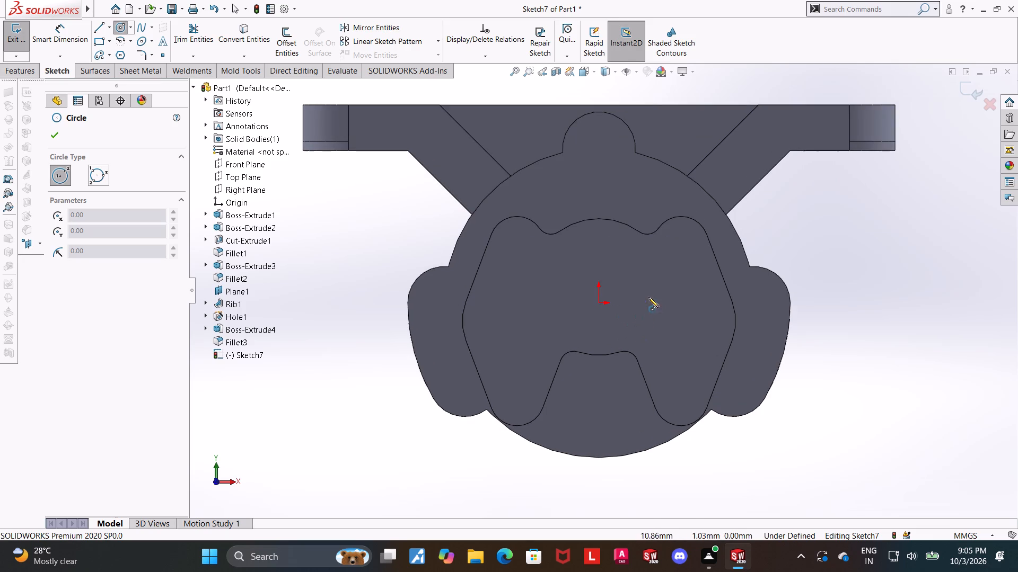
scroll(600, 288, down, 6)
click(598, 294)
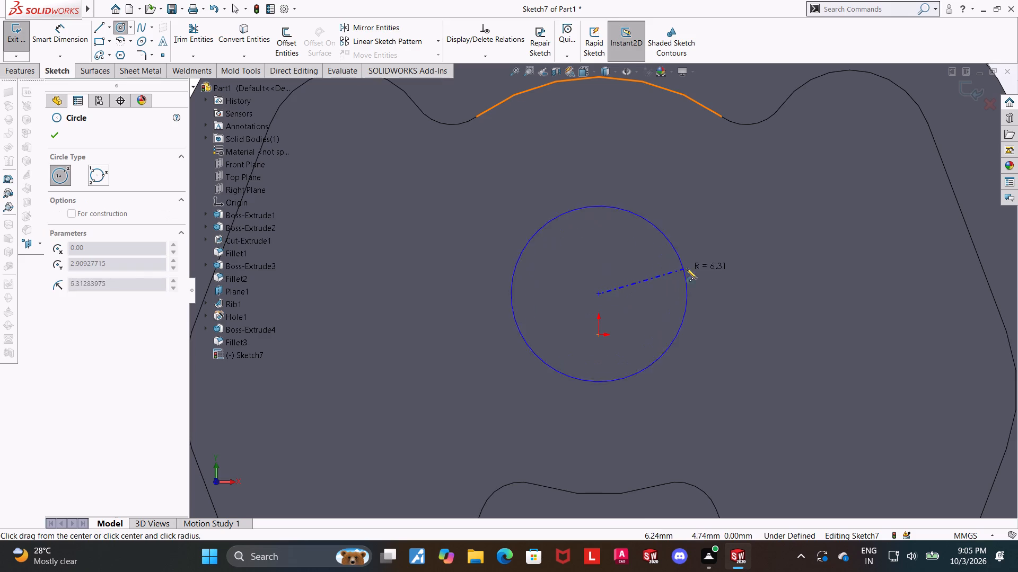
click(735, 252)
key(Escape)
Dimension the circle's diameter to 18 mm.
click(72, 33)
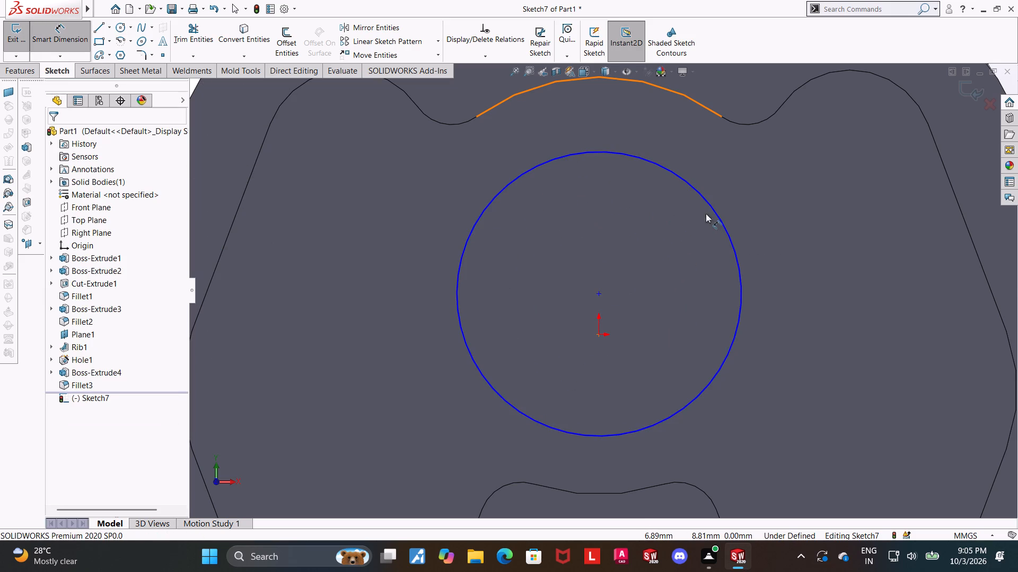
click(725, 227)
click(776, 228)
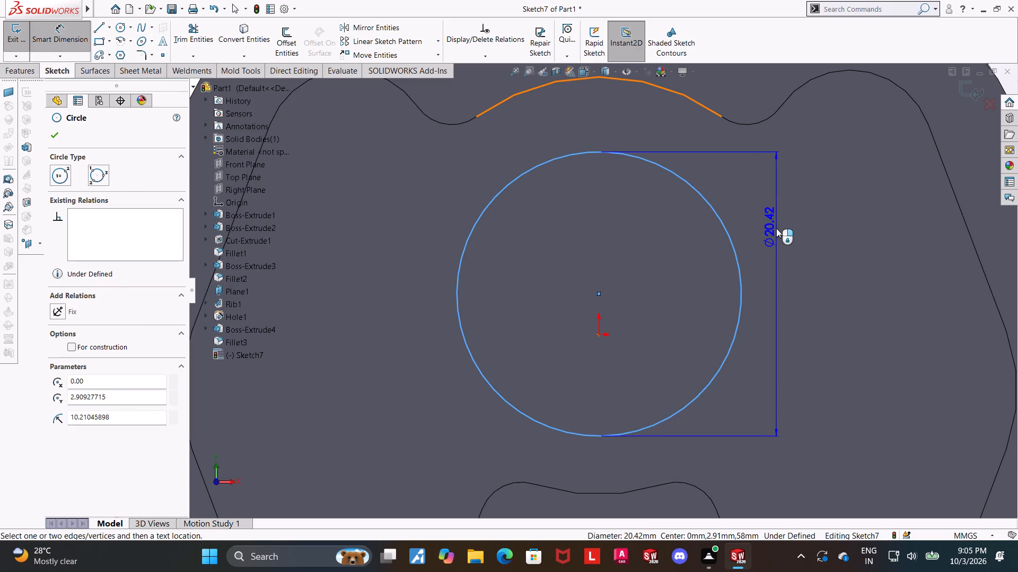
text(18)
key(Return)
key(Escape)
key(Escape)
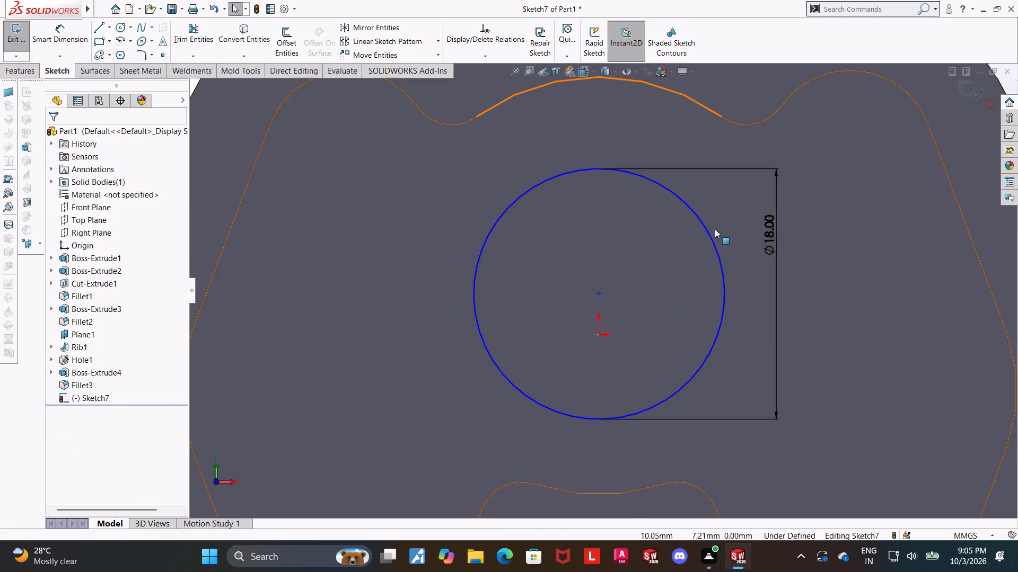
Make the 18 mm circle concentric with the boss's upper central arc edge and finish the sketch.
scroll(625, 231, up, 6)
key(Escape)
click(877, 272)
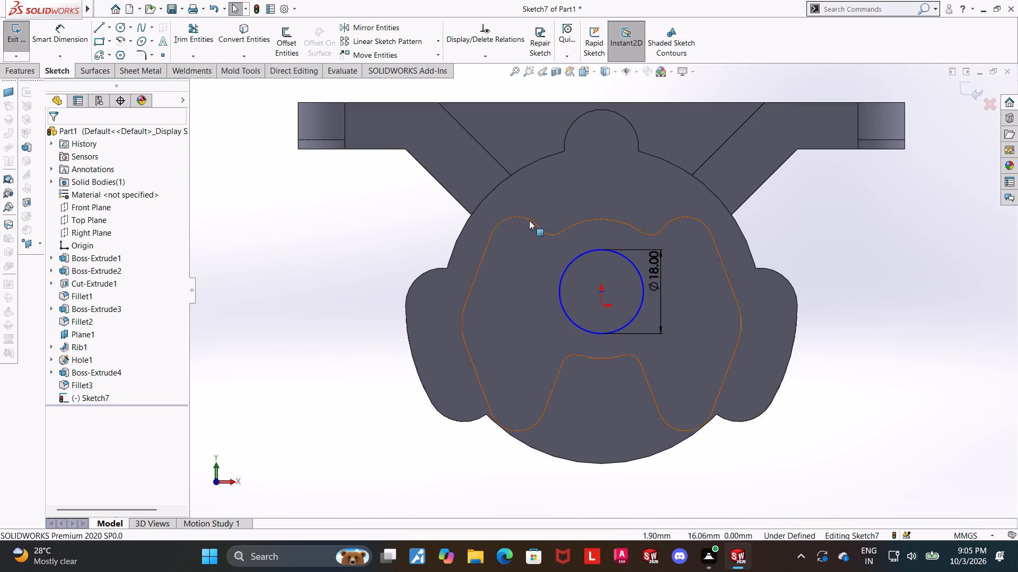
click(574, 224)
ctrl+click(583, 254)
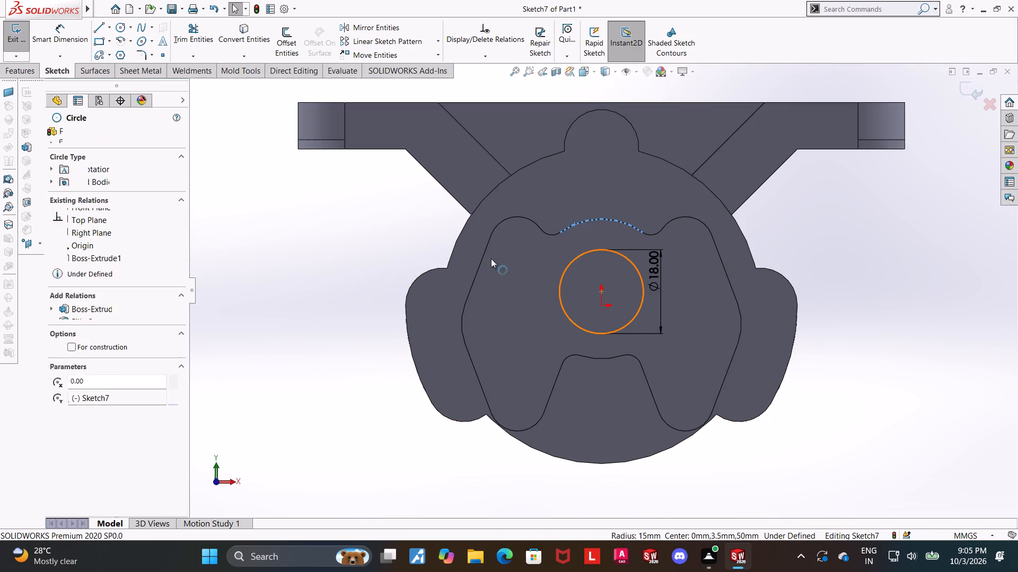
click(58, 348)
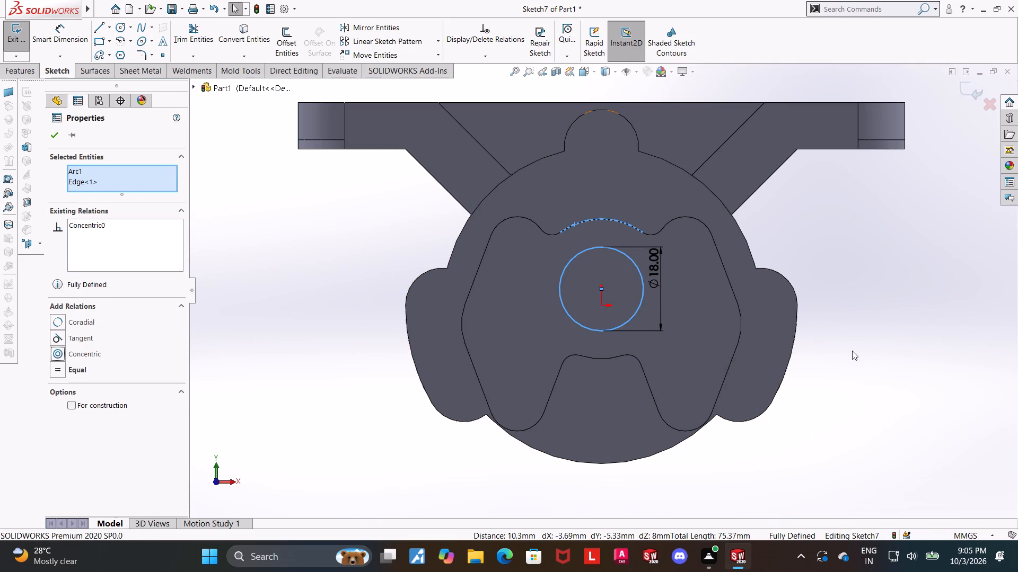
click(879, 357)
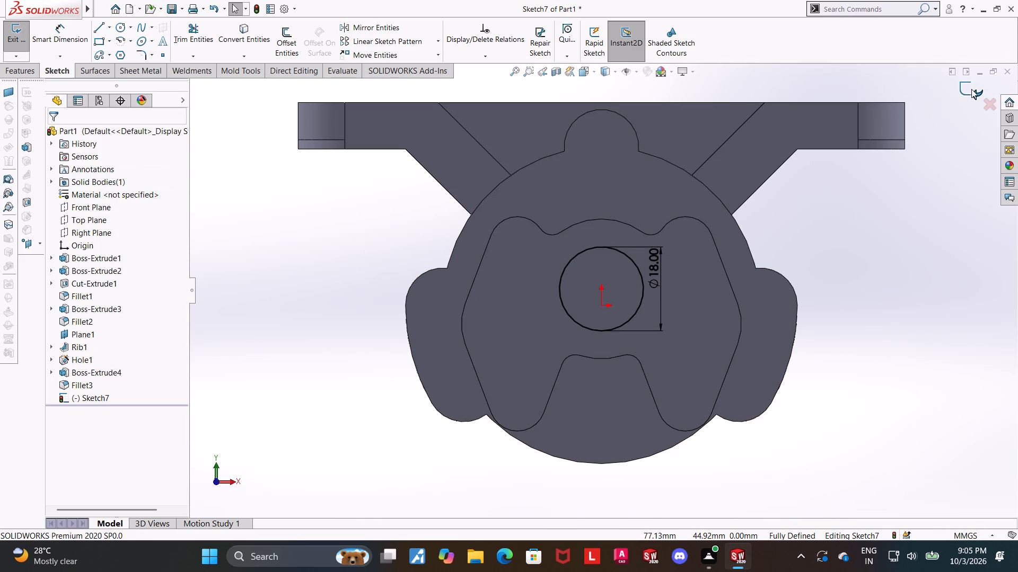
click(971, 89)
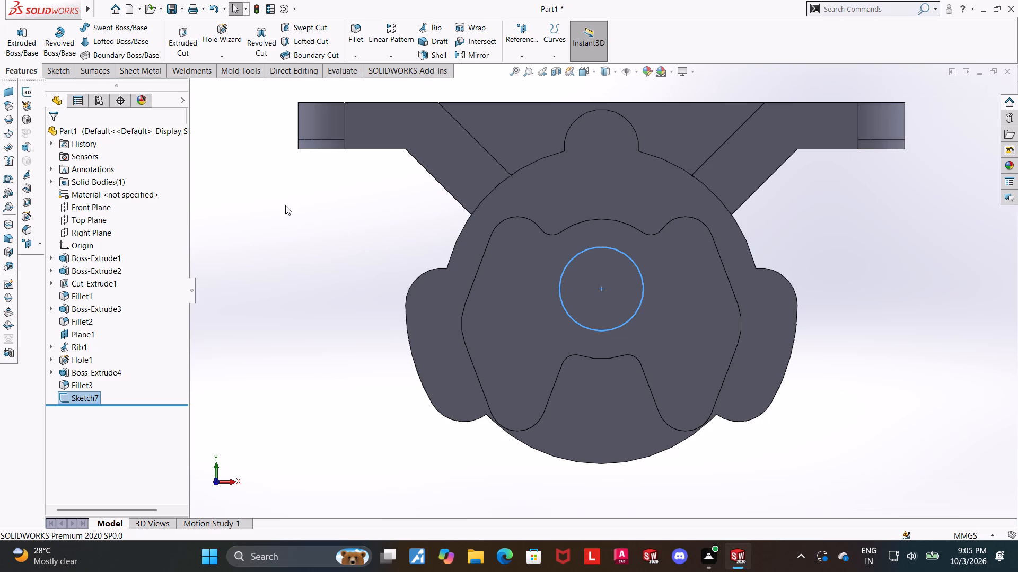
Cut-extrude the 18 mm circle into the part to a blind depth of 23 mm.
click(186, 35)
middle_drag(280, 162, 265, 167)
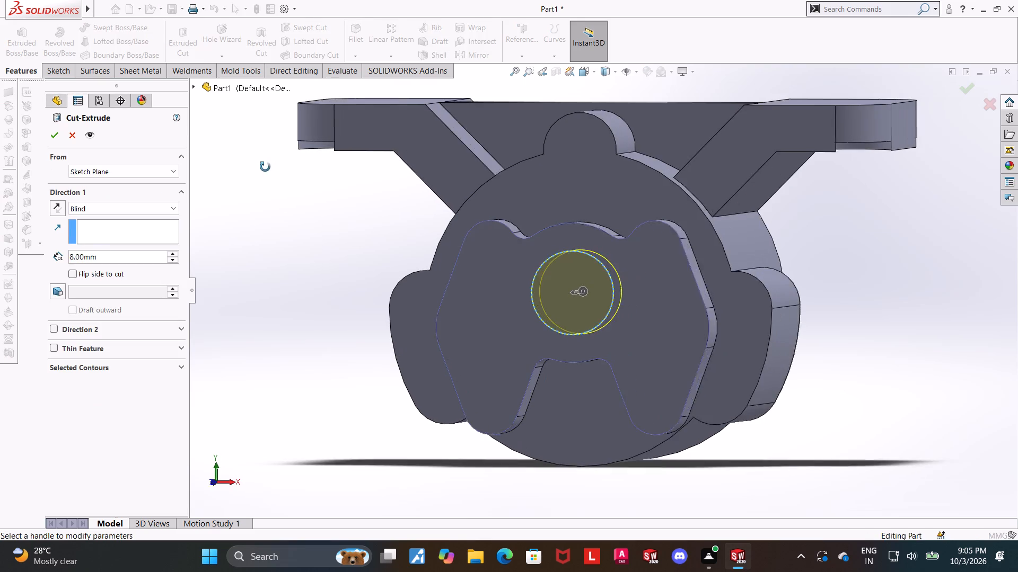
middle_drag(265, 167, 258, 172)
click(146, 259)
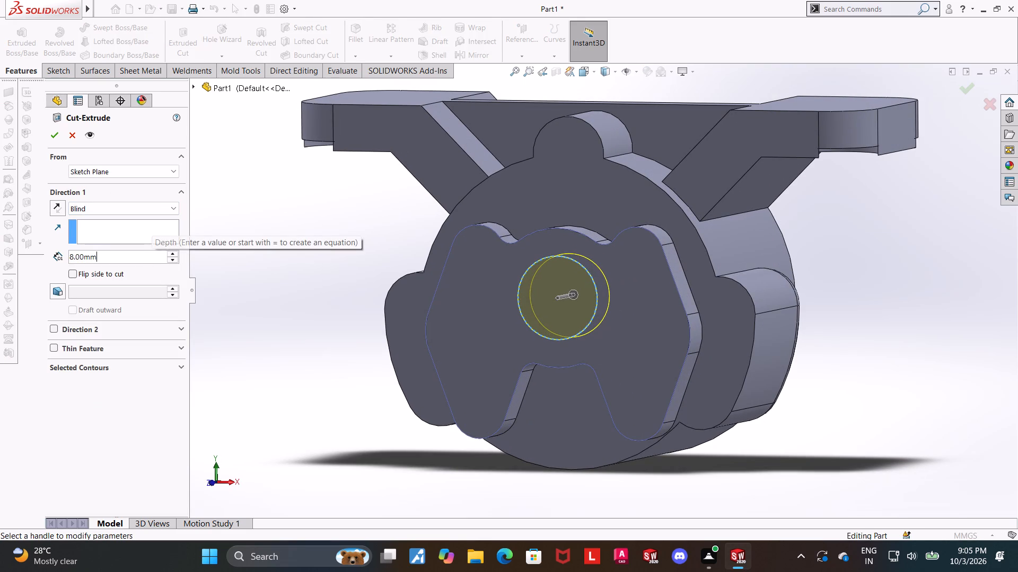
drag(146, 258, 0, 244)
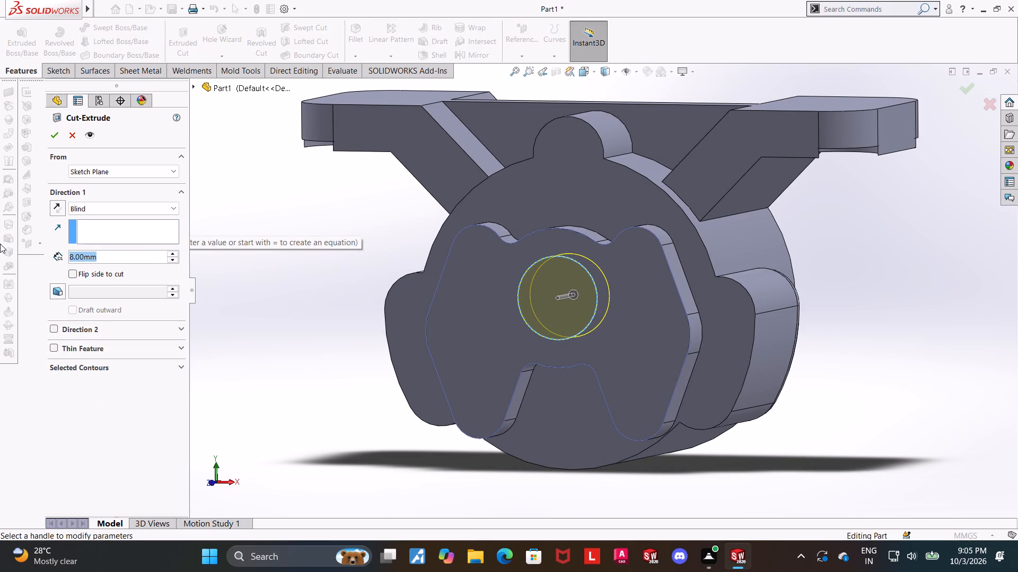
text(23)
key(Return)
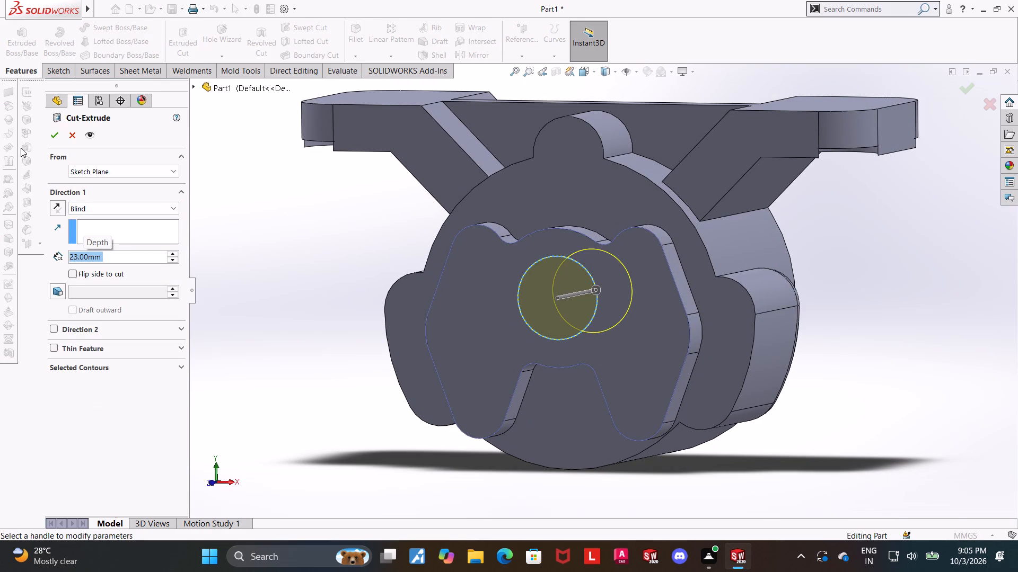
click(50, 134)
click(344, 254)
Open a new sketch on the front face of the raised boss and view it face-on.
middle_drag(342, 261, 353, 260)
right_click(681, 305)
click(709, 292)
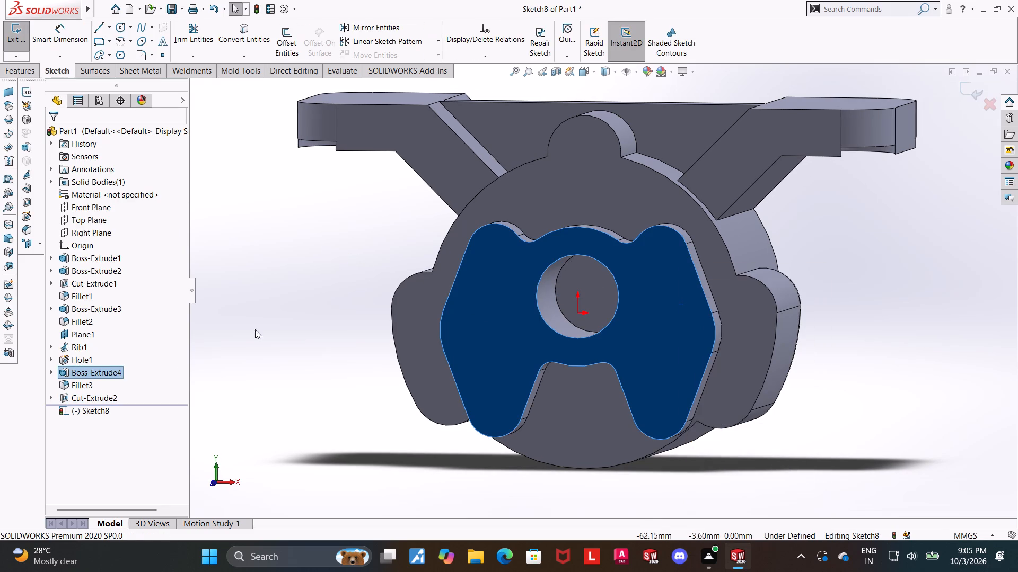
click(105, 409)
click(131, 395)
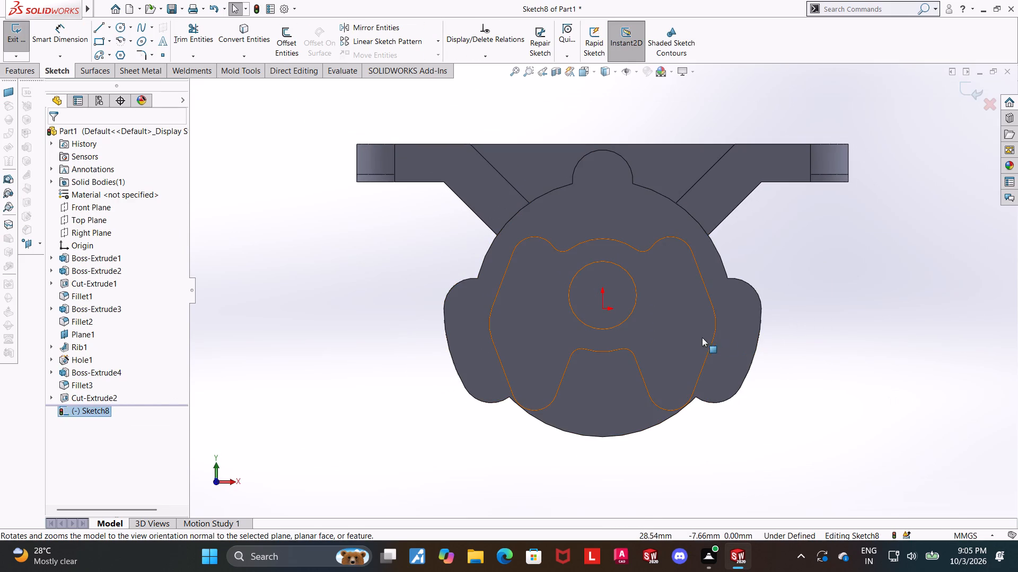
scroll(659, 328, down, 1)
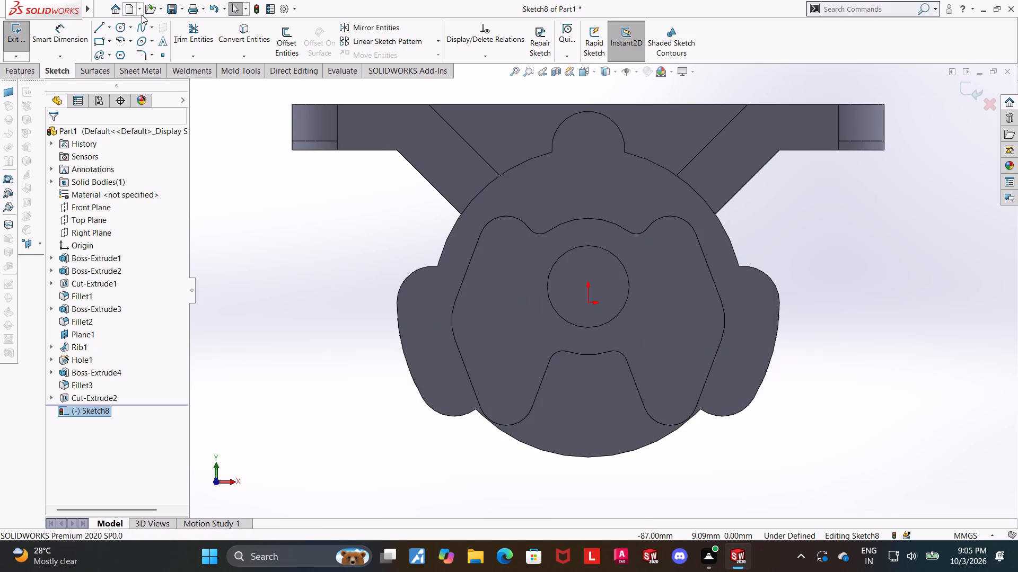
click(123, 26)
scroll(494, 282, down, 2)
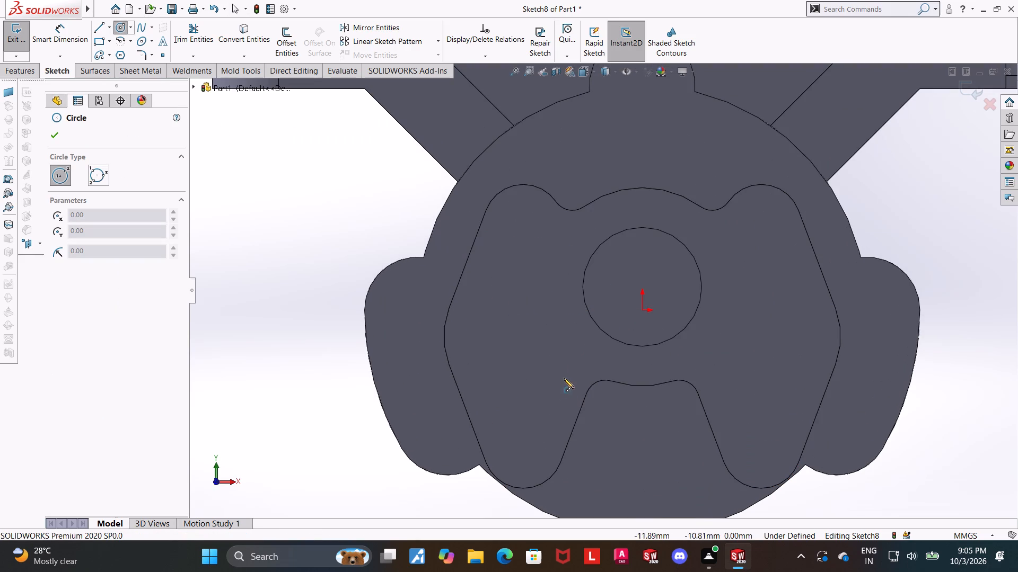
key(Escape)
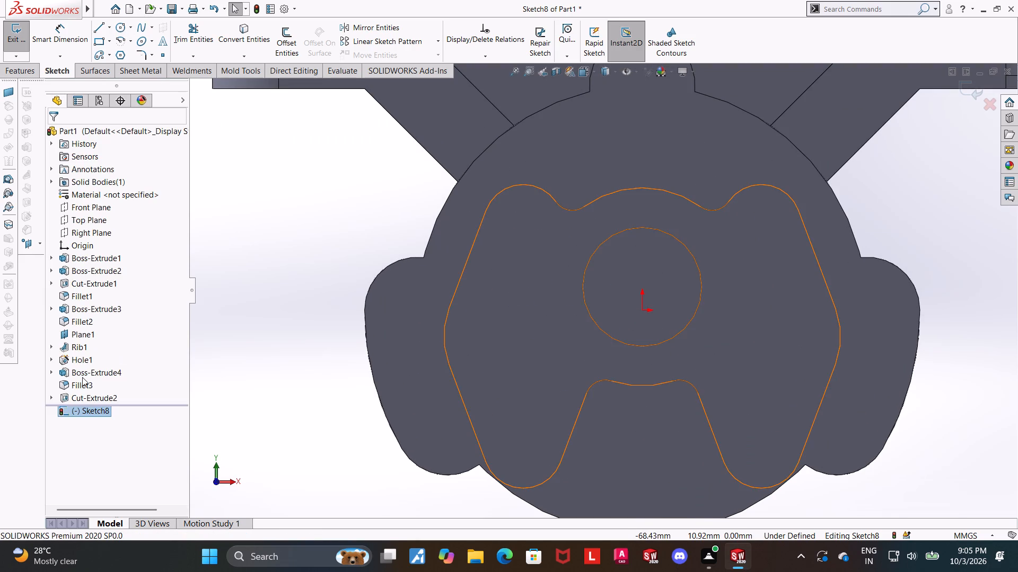
Show Sketch6, the profile sketch of Boss-Extrude4, to expose its arc centre points.
click(51, 371)
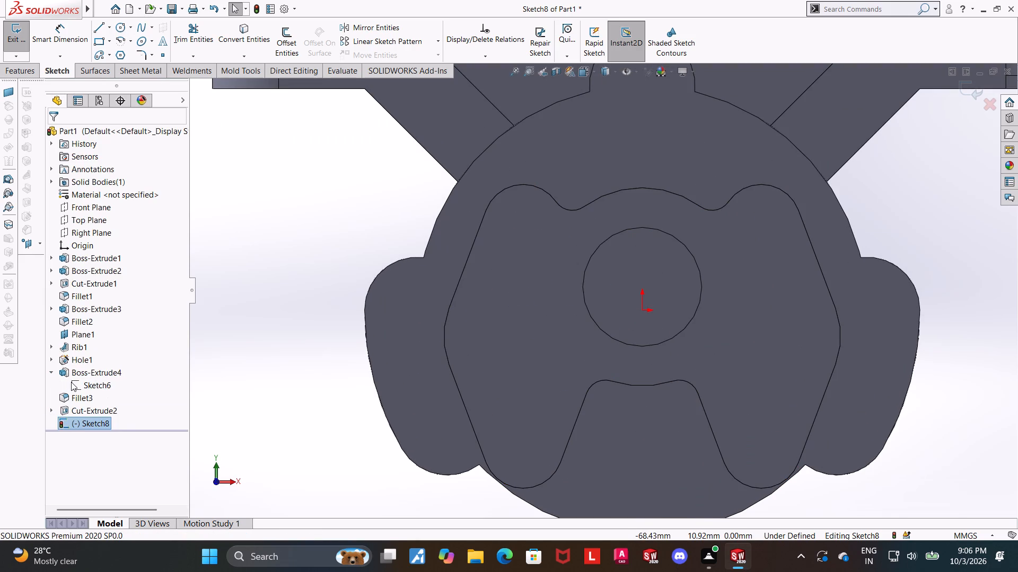
right_click(75, 382)
click(83, 370)
click(250, 246)
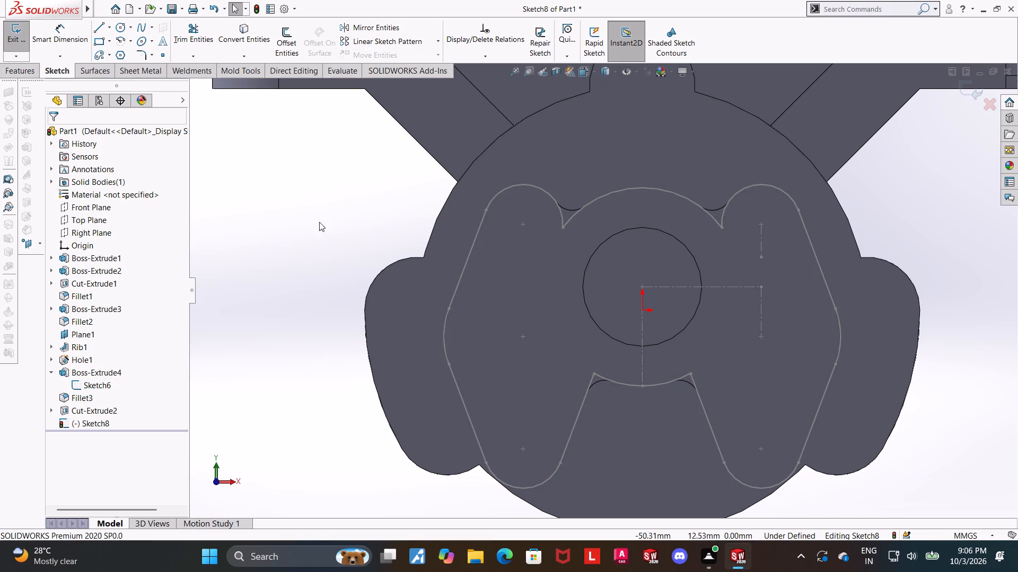
Sketch two circles on the boss profile's middle side-arc centres, about 18 mm either side of and 4 mm below the origin.
click(120, 31)
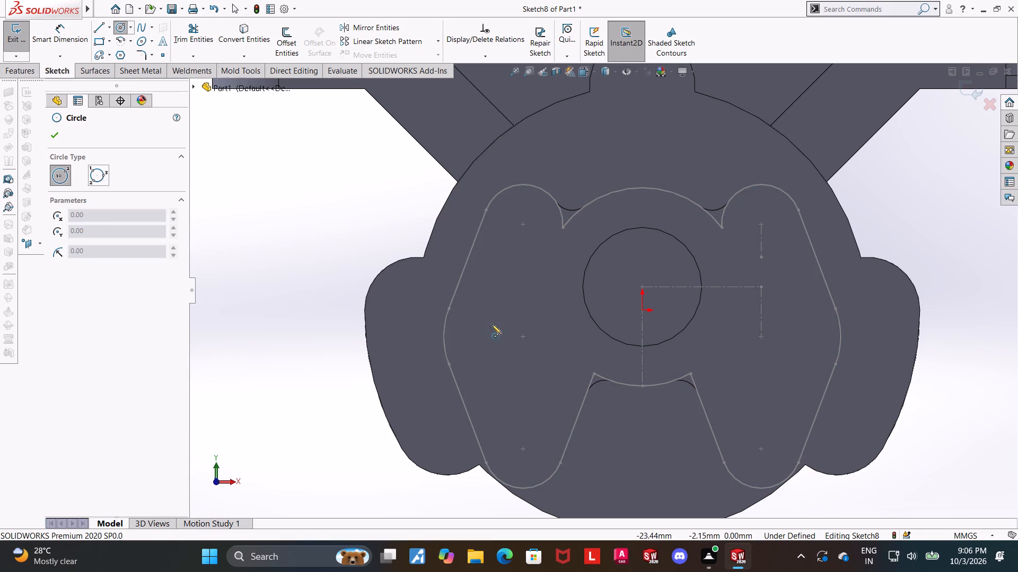
click(523, 337)
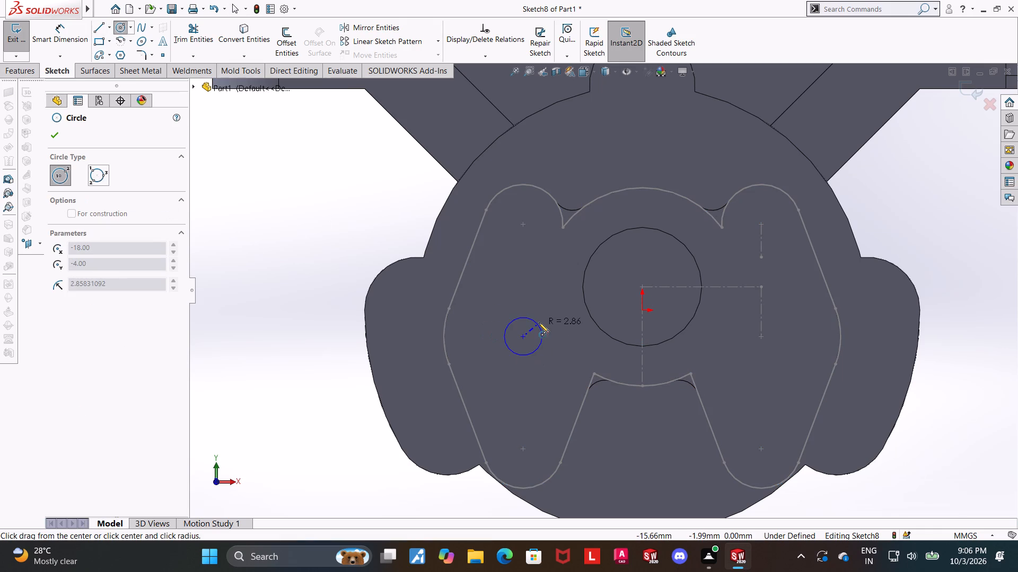
click(547, 318)
key(Escape)
click(127, 29)
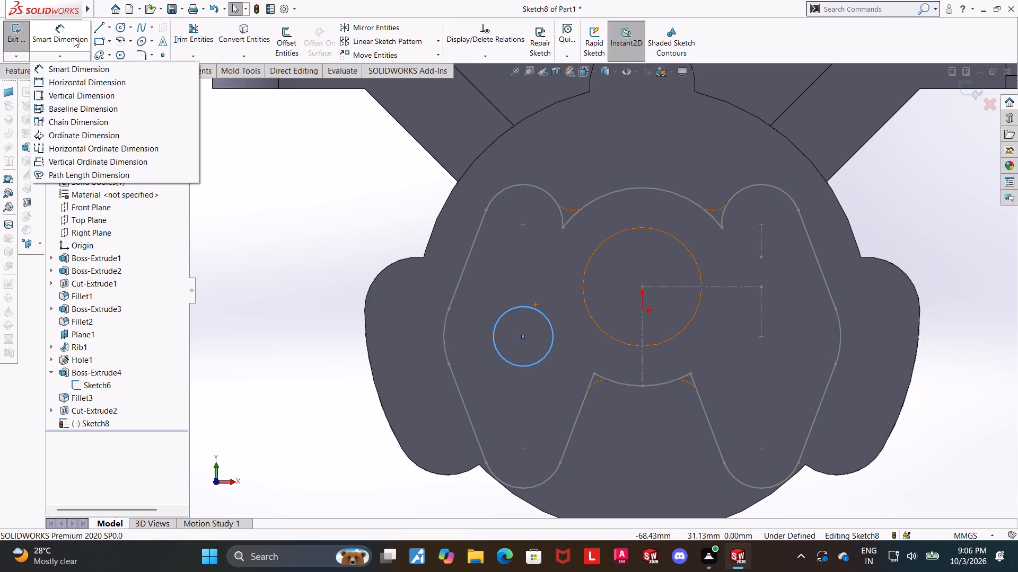
click(117, 29)
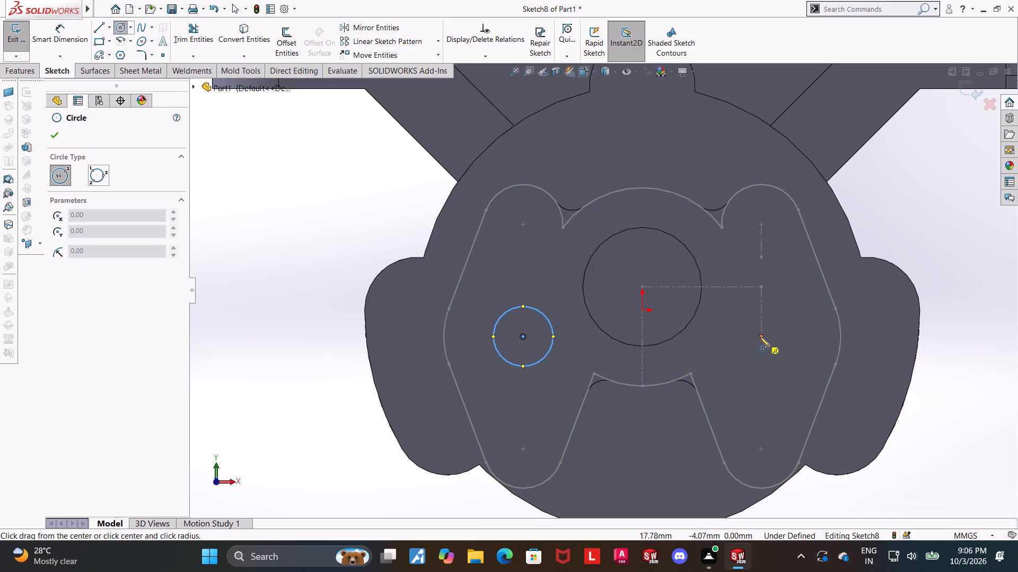
click(760, 337)
click(793, 339)
key(Escape)
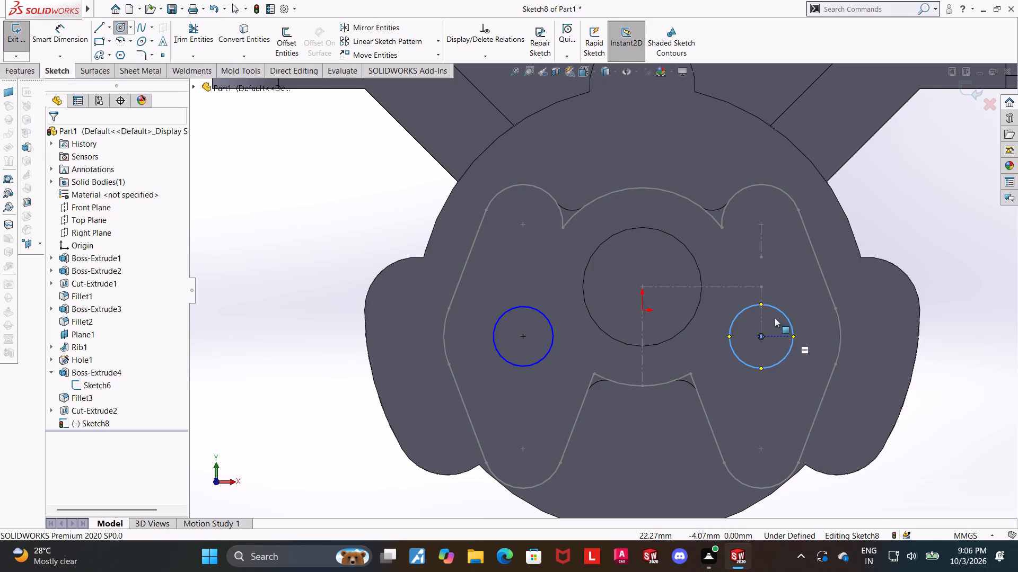
key(Escape)
Dimension the left circle's diameter to 10 mm.
click(61, 31)
click(539, 310)
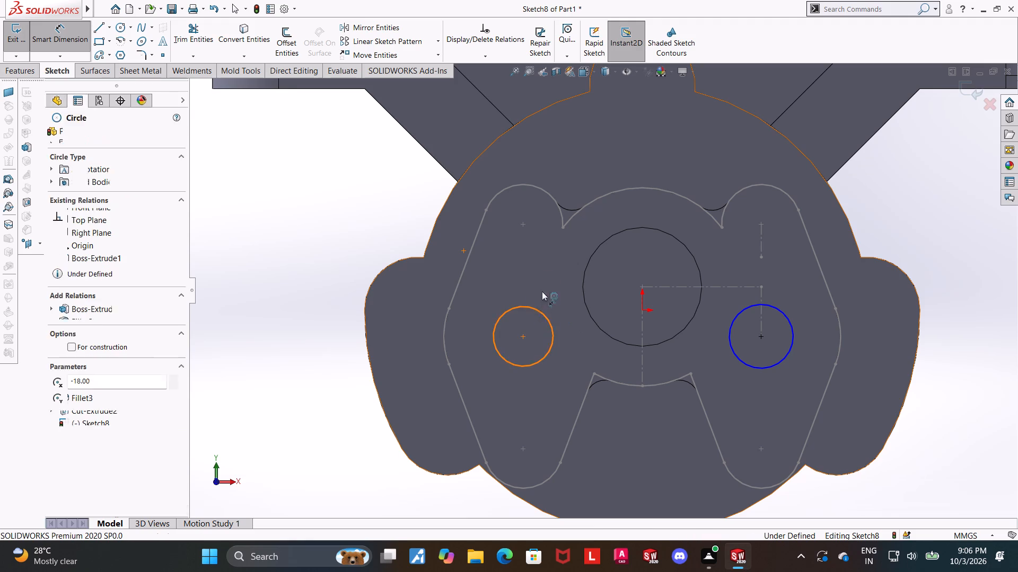
click(542, 269)
text(10)
key(Return)
key(Escape)
key(Escape)
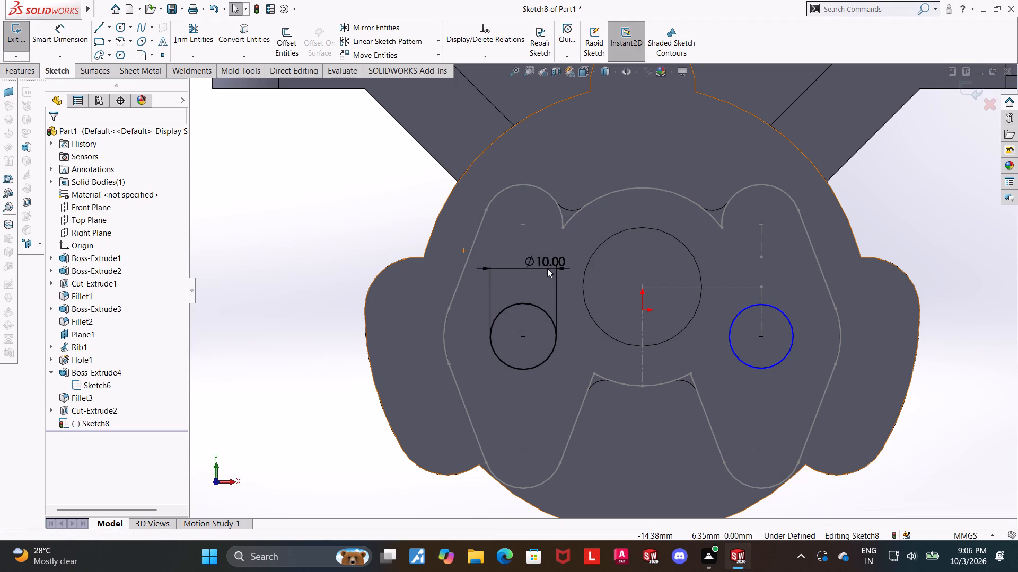
Make the right circle equal to the 10 mm circle and finish the sketch.
click(521, 306)
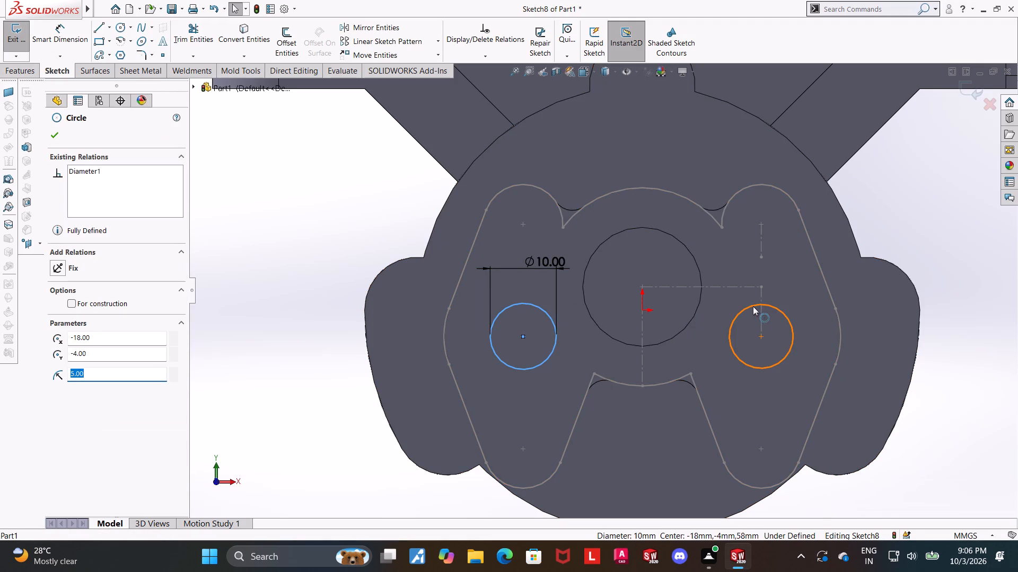
ctrl+click(753, 306)
click(63, 370)
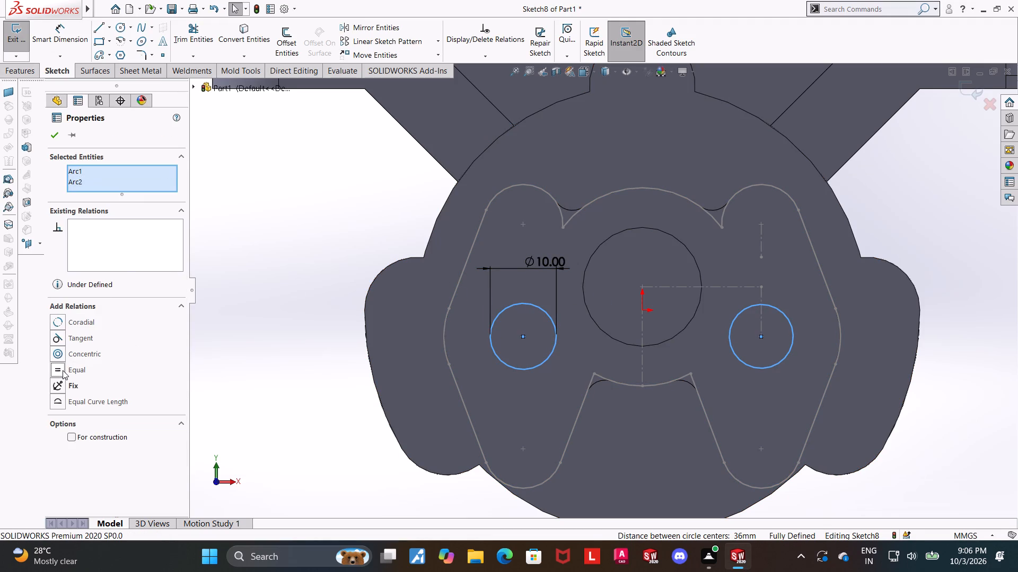
key(Escape)
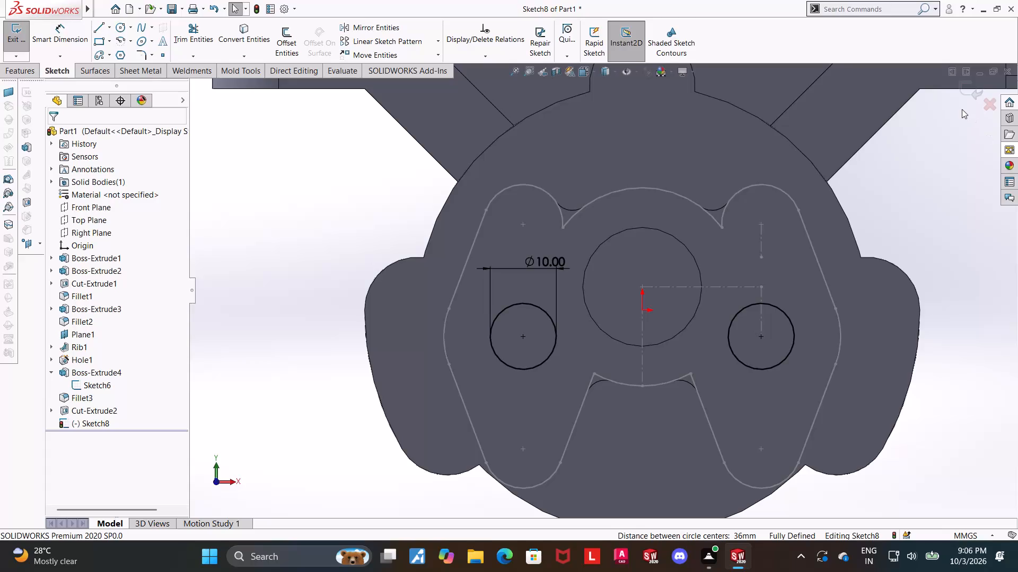
click(967, 91)
Cut-extrude the two 10 mm circles into the part to a blind depth of 15 mm.
scroll(905, 191, up, 3)
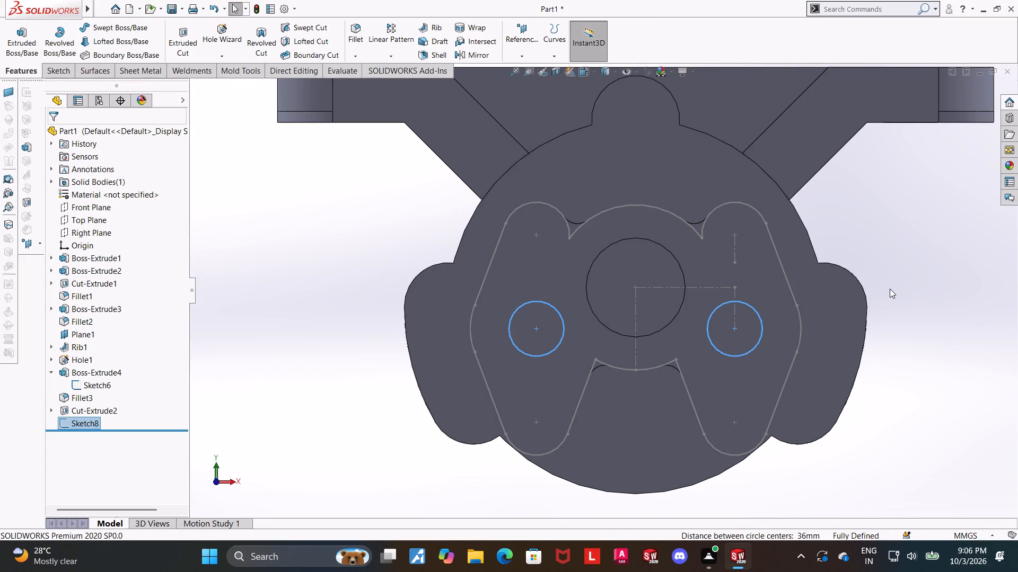
click(177, 35)
middle_drag(297, 213, 269, 215)
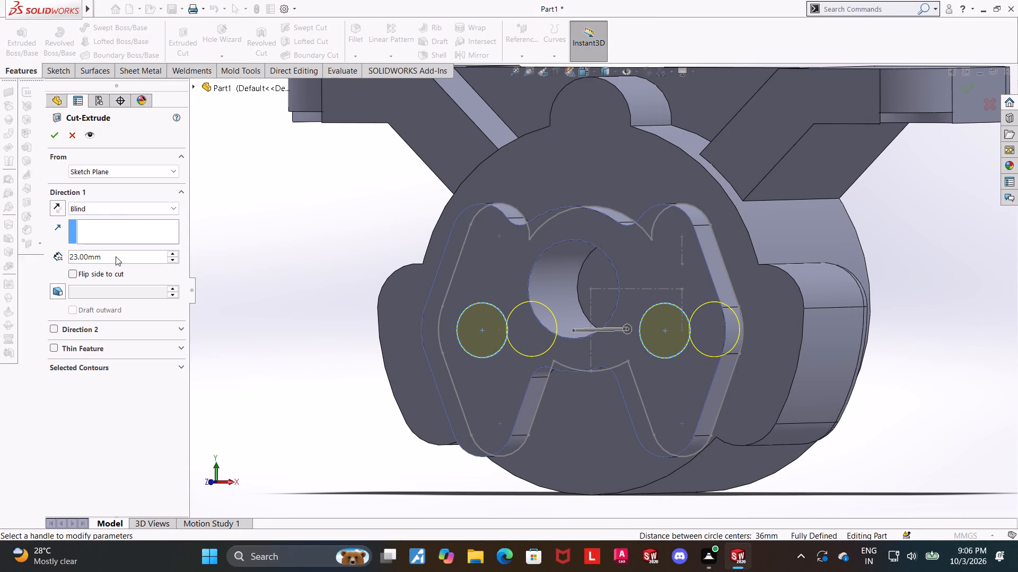
click(116, 256)
drag(119, 251, 75, 255)
drag(115, 259, 0, 247)
text(15)
key(Return)
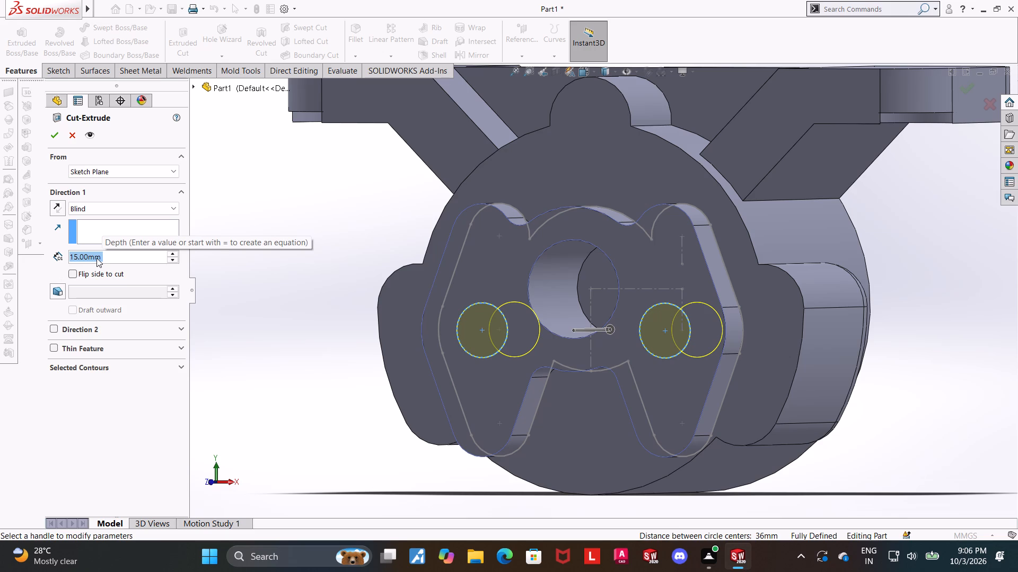
click(51, 138)
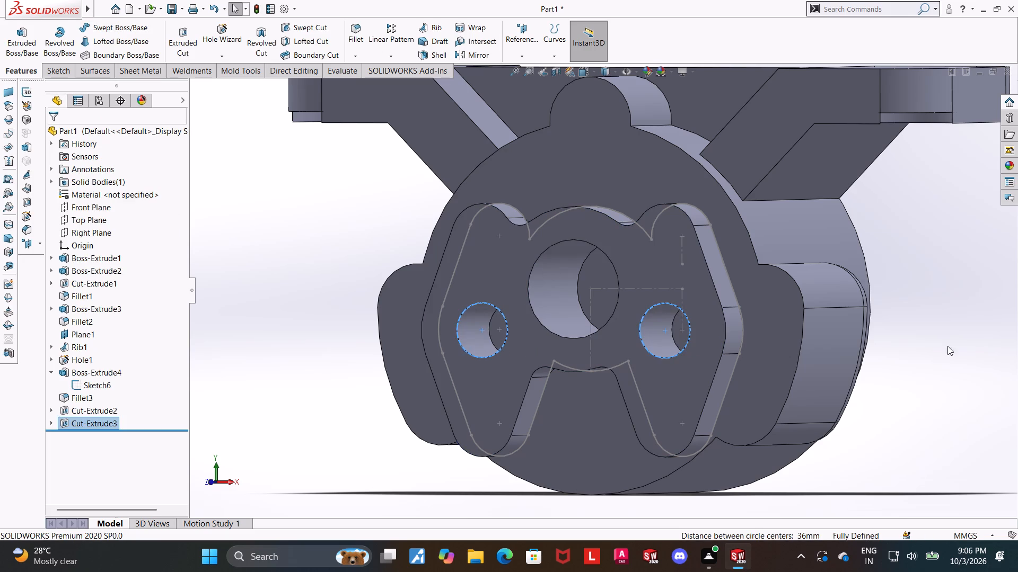
click(935, 343)
Hide Sketch6 again and collapse Boss-Extrude4 in the feature tree.
scroll(933, 349, up, 3)
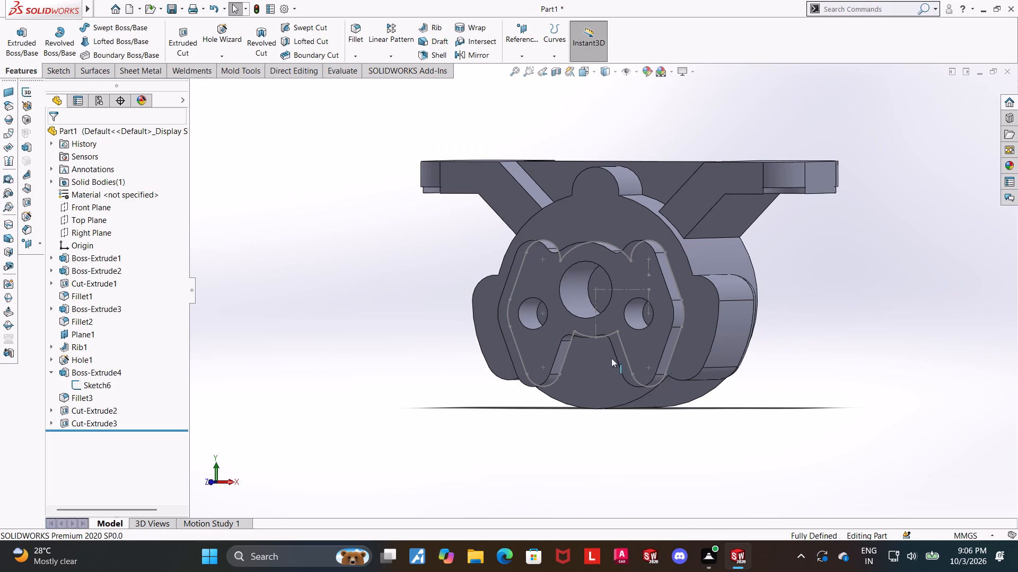
right_click(85, 383)
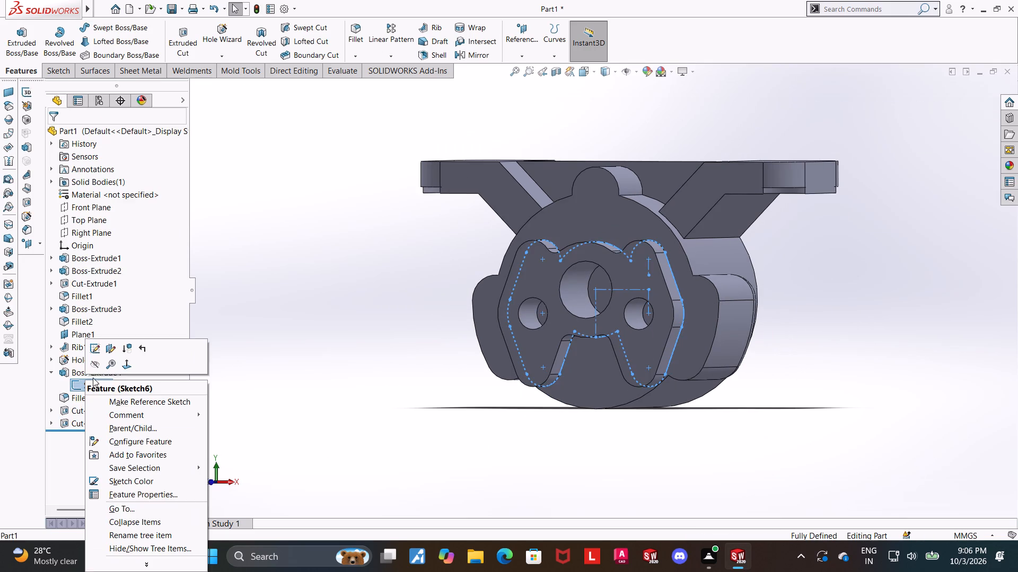
click(94, 367)
click(498, 374)
click(51, 373)
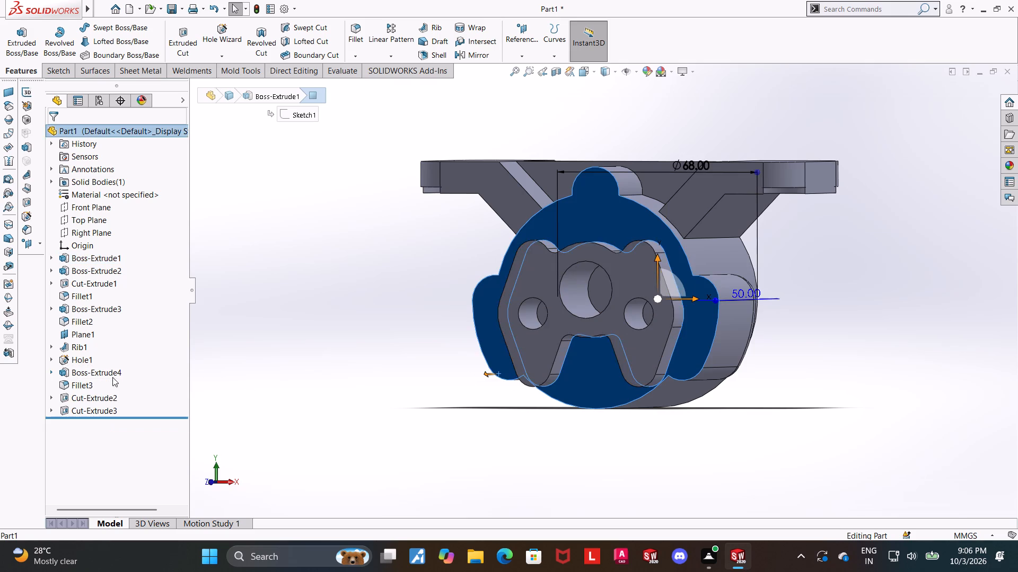
click(239, 379)
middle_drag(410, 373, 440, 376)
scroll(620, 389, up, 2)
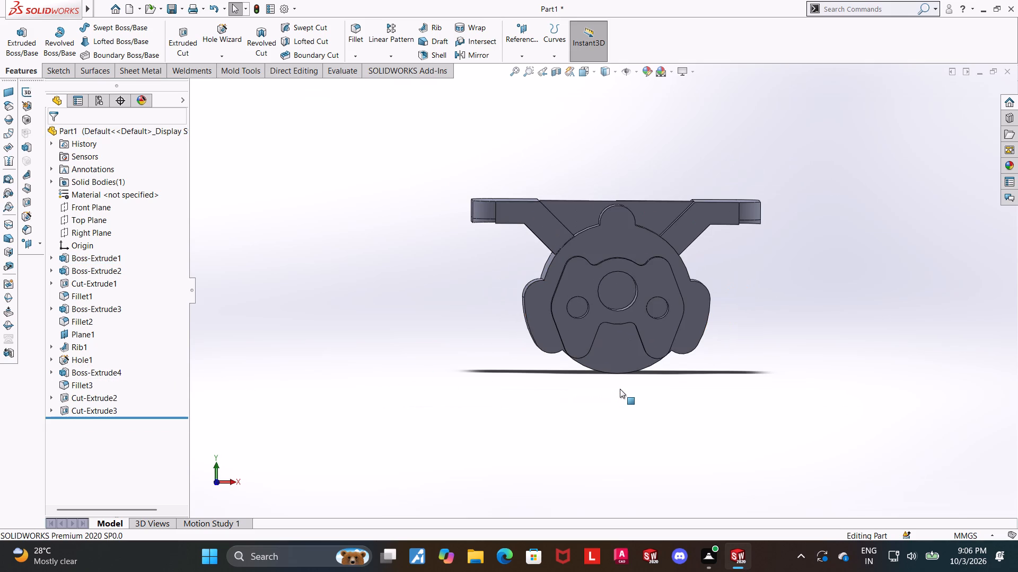
Start a sketch on the cylinder's plain back face and draw a circle about 53 mm in diameter centred on the origin.
scroll(594, 389, up, 2)
scroll(555, 345, up, 1)
middle_drag(555, 345, 715, 335)
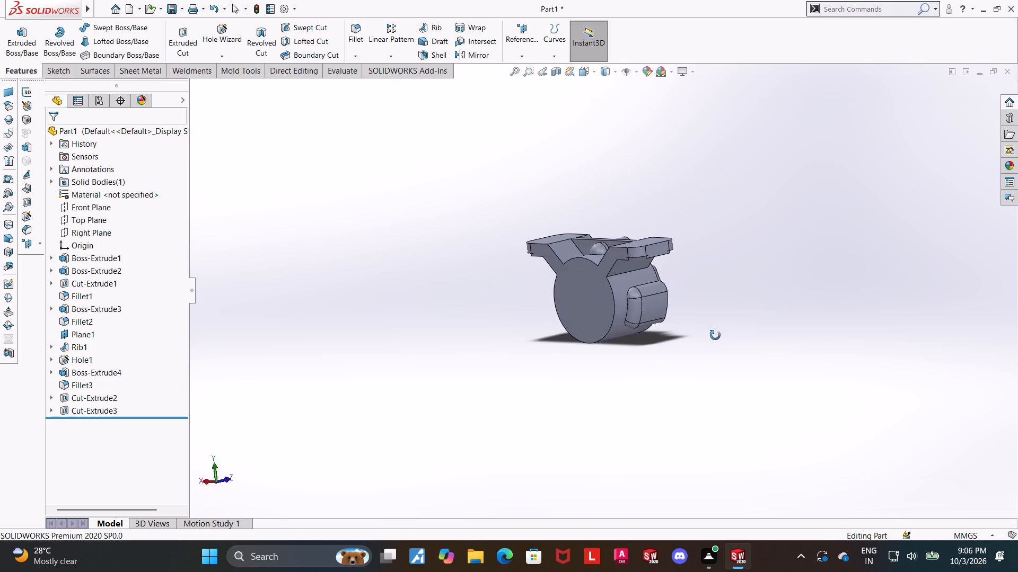
middle_drag(715, 335, 735, 336)
middle_drag(725, 338, 761, 359)
click(619, 308)
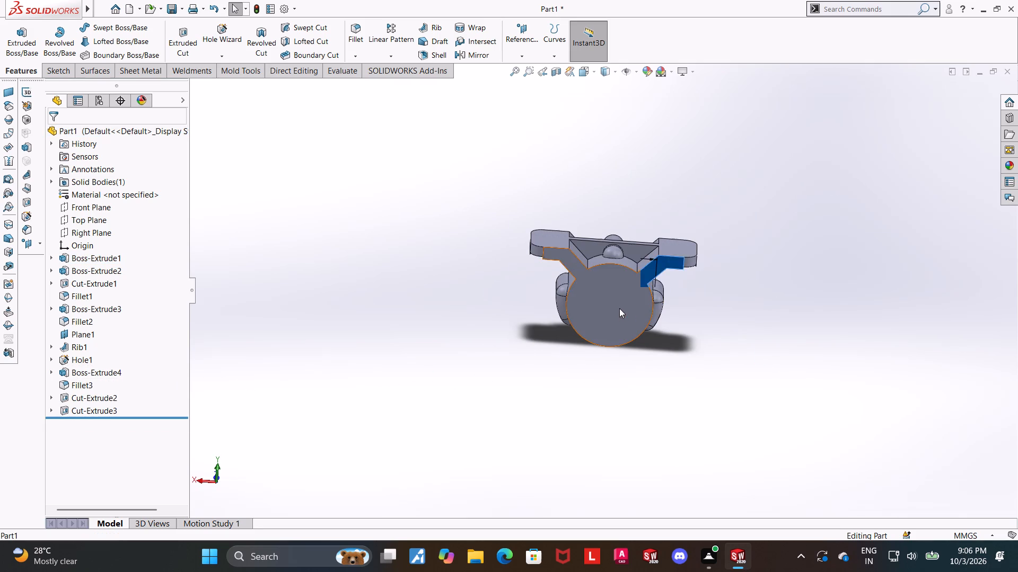
click(666, 278)
click(88, 422)
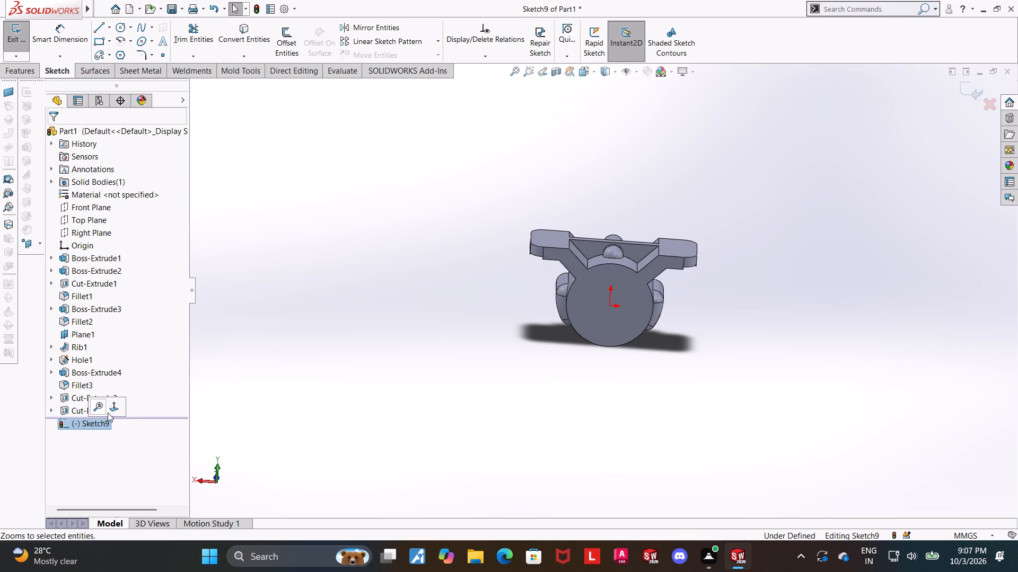
click(112, 409)
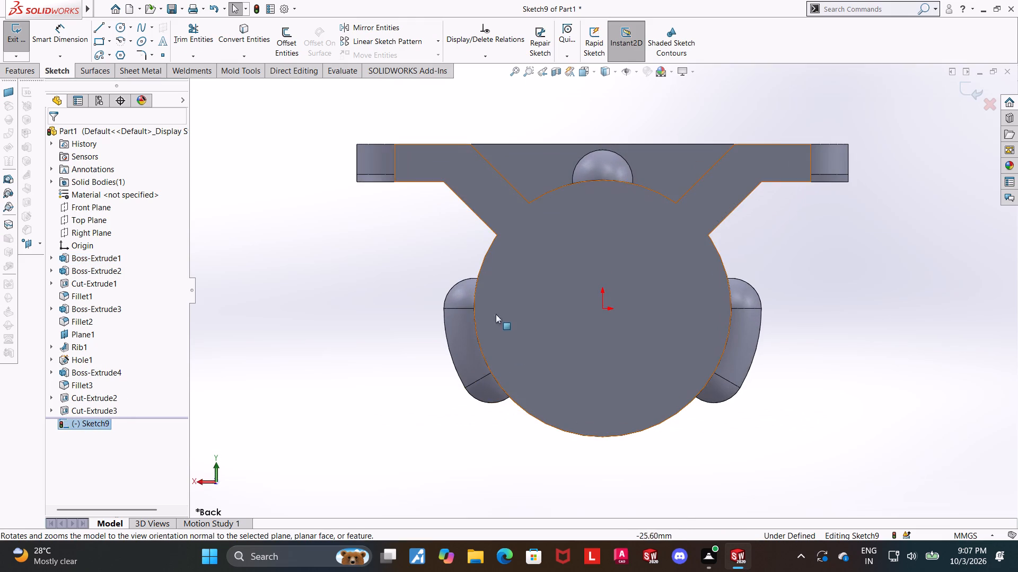
click(118, 29)
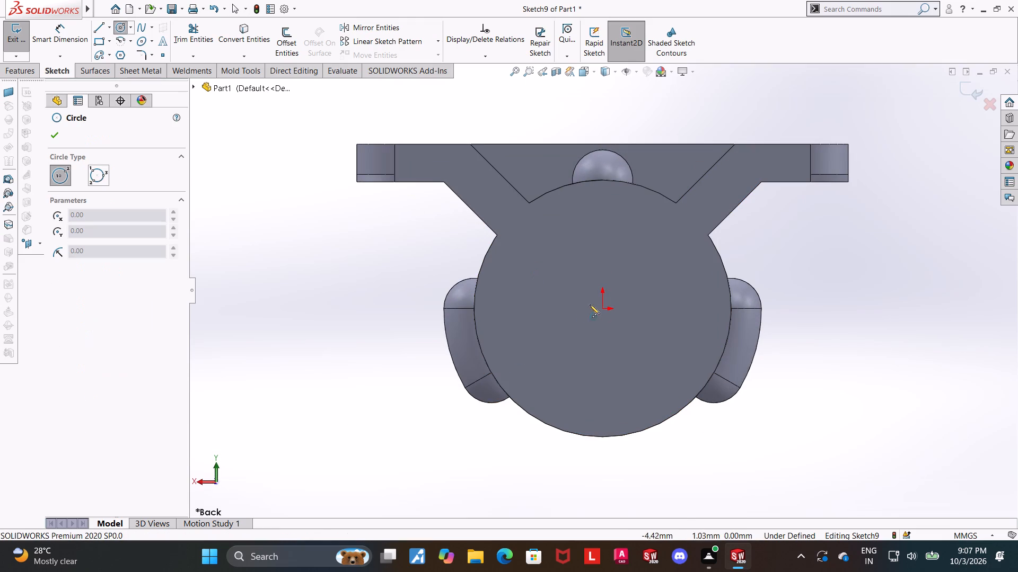
click(603, 308)
click(659, 225)
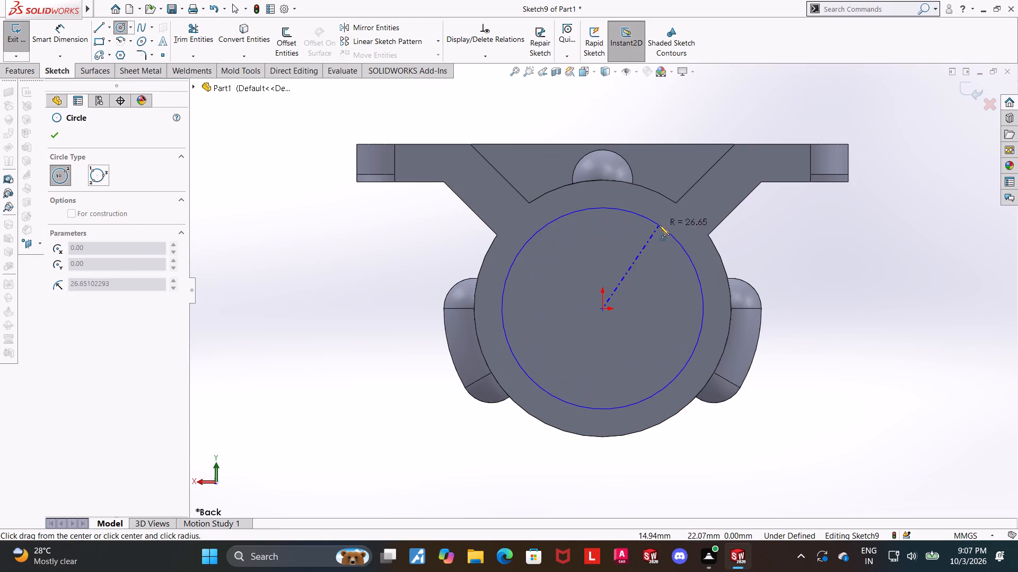
key(Escape)
key(Escape)
Dimension the back-face circle's diameter to 50 mm and finish the sketch.
click(53, 32)
click(557, 218)
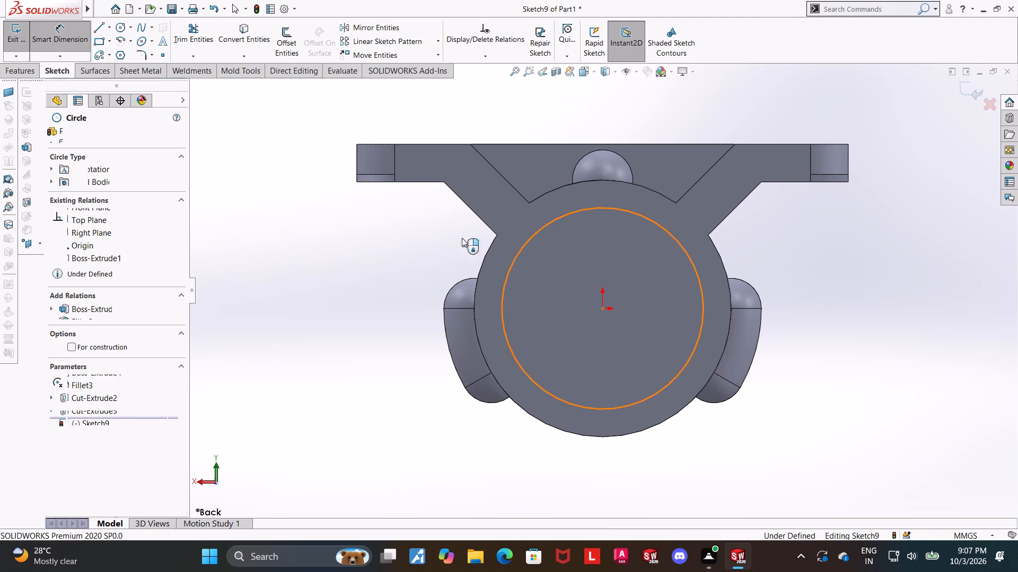
click(309, 281)
text(50)
key(Return)
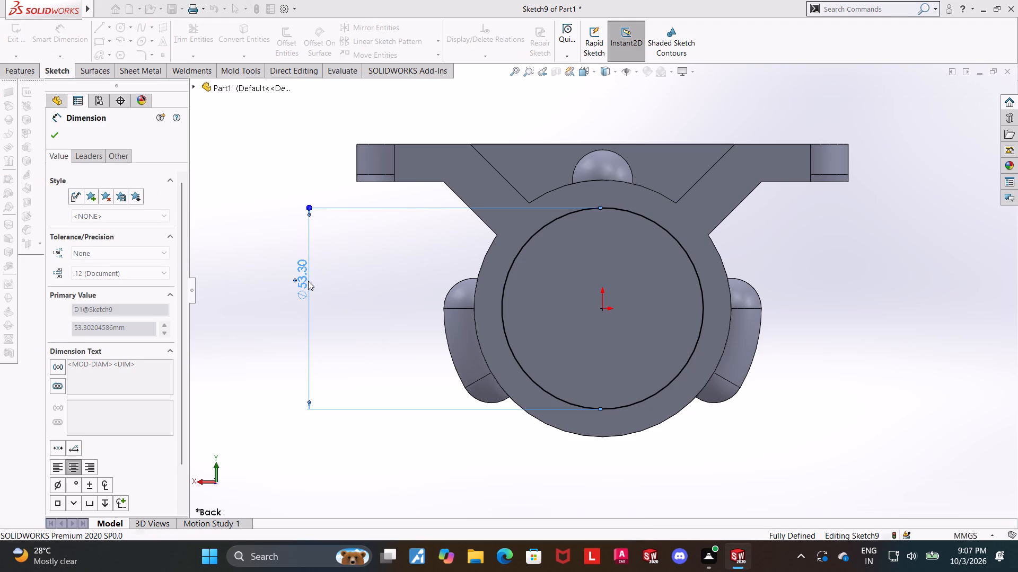
key(Escape)
click(975, 97)
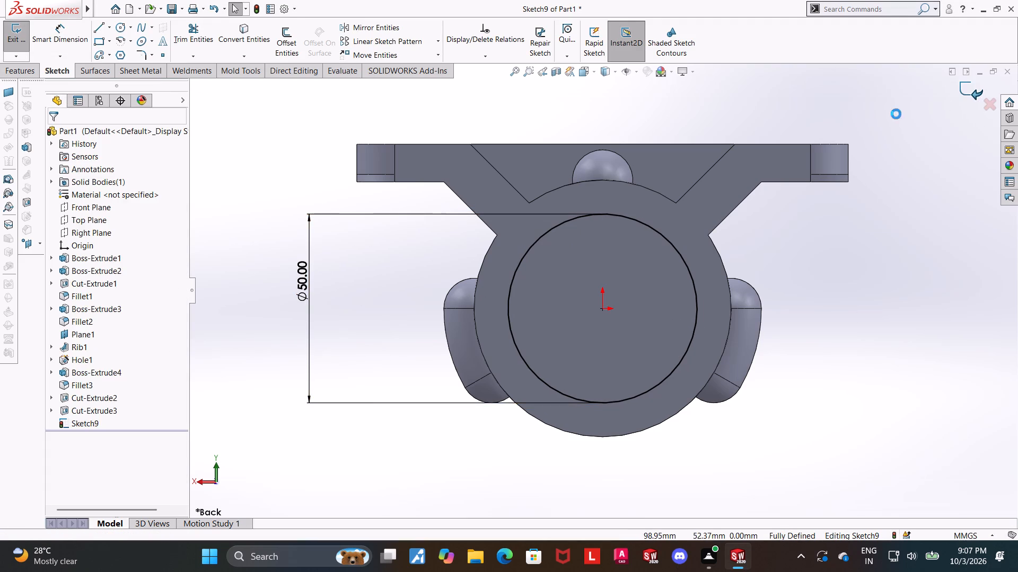
Cut-extrude the 50 mm circle into the cylinder to a blind depth of 35 mm.
click(186, 37)
middle_drag(290, 210, 264, 211)
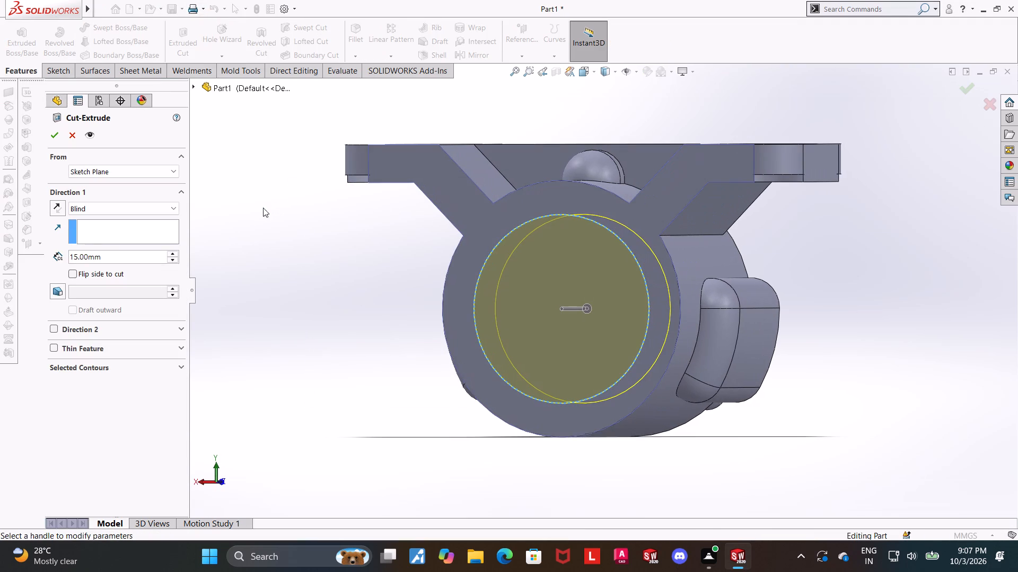
click(117, 256)
drag(119, 256, 12, 244)
text(35)
key(Return)
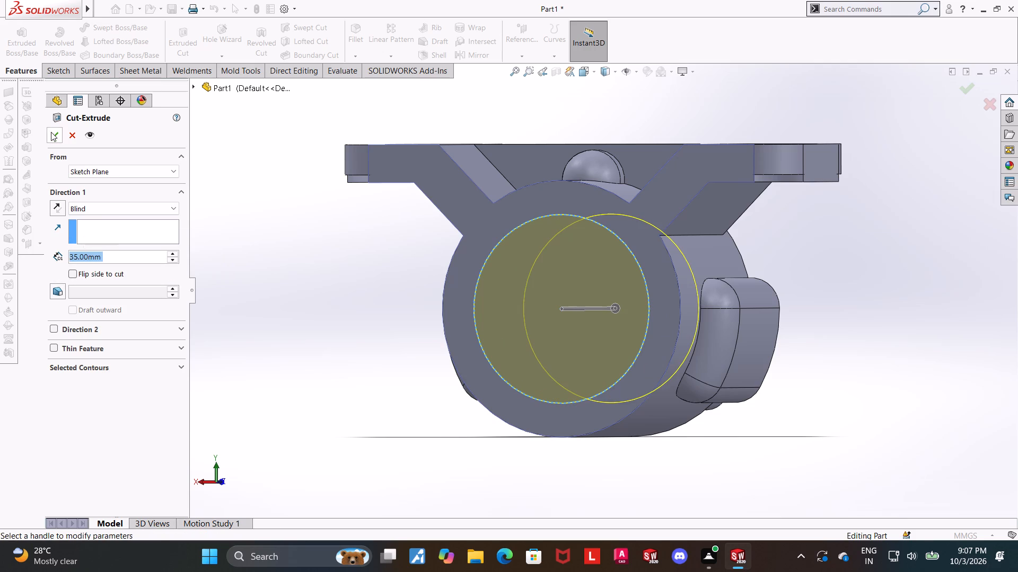
click(51, 132)
Start a sketch on the floor face of the 50 mm bore and view it normal to the sketch plane.
drag(921, 410, 920, 399)
scroll(840, 382, up, 4)
middle_drag(823, 383, 859, 388)
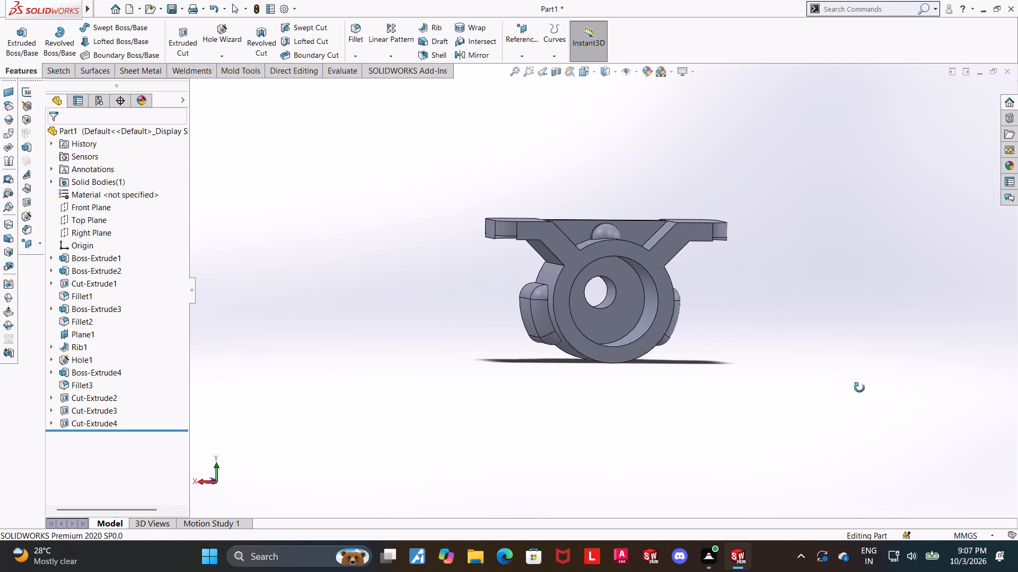
middle_drag(859, 388, 845, 387)
middle_drag(811, 370, 842, 370)
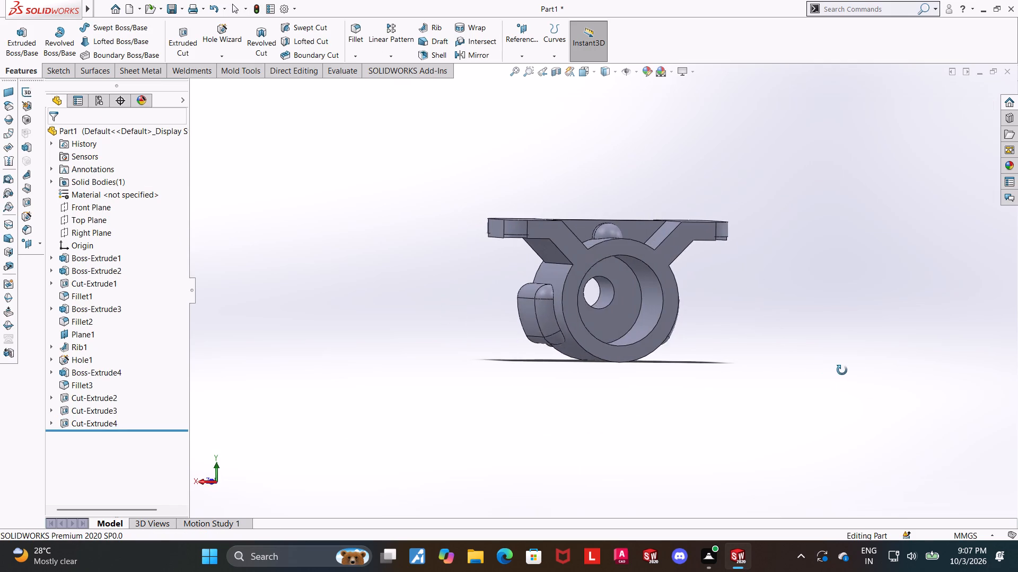
middle_drag(842, 370, 862, 370)
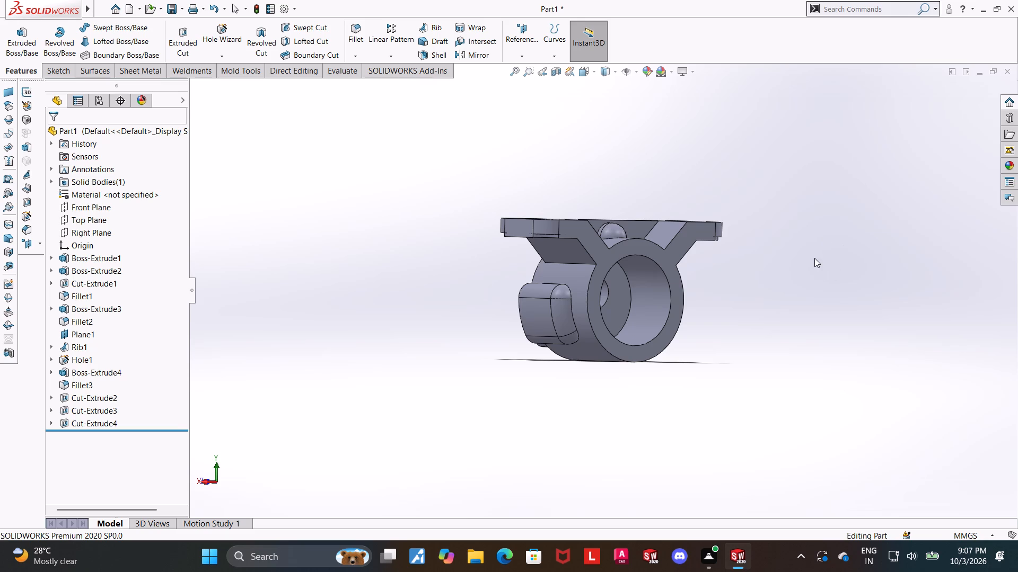
middle_drag(763, 284, 743, 290)
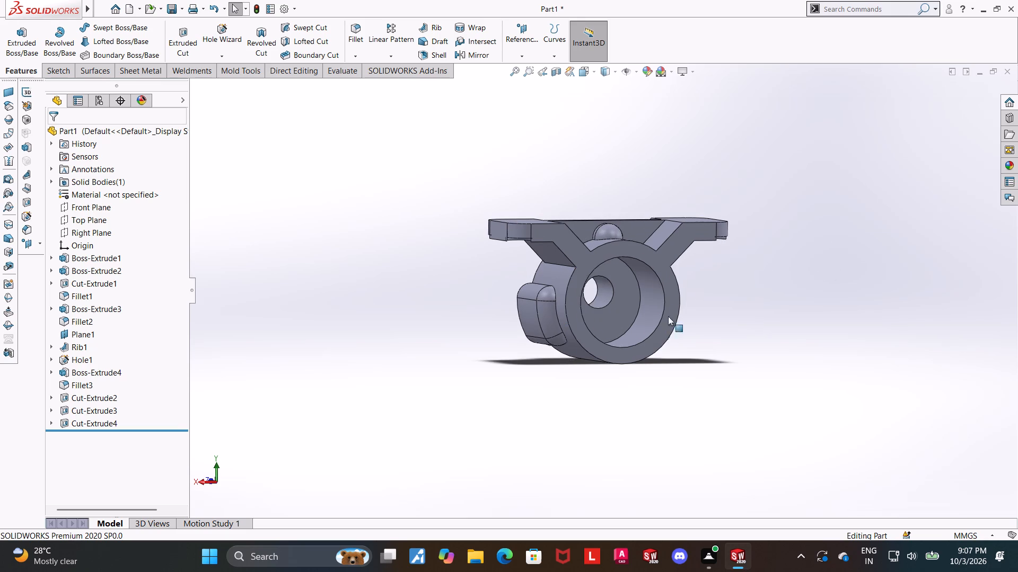
right_click(617, 317)
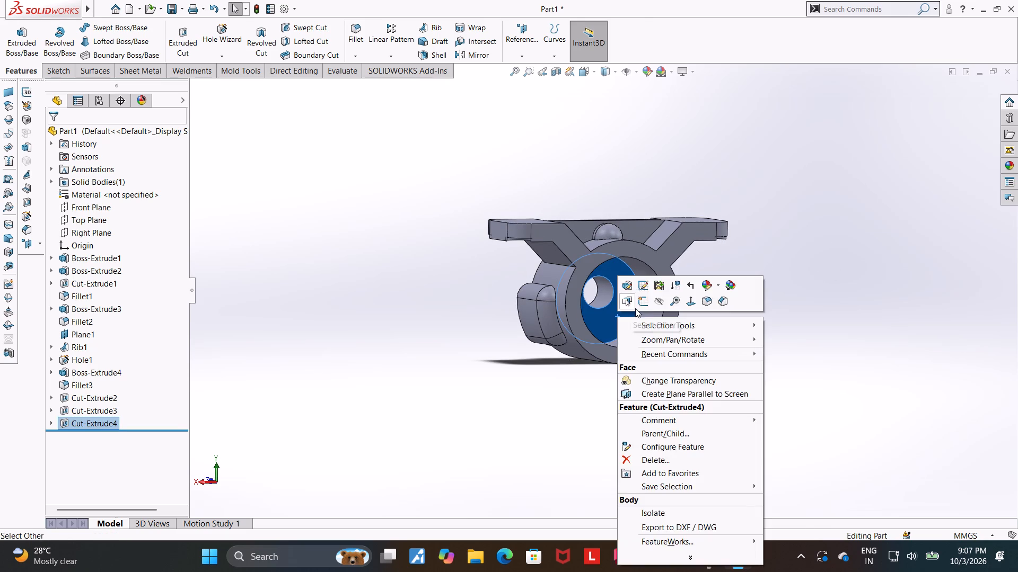
click(643, 305)
click(81, 425)
click(91, 433)
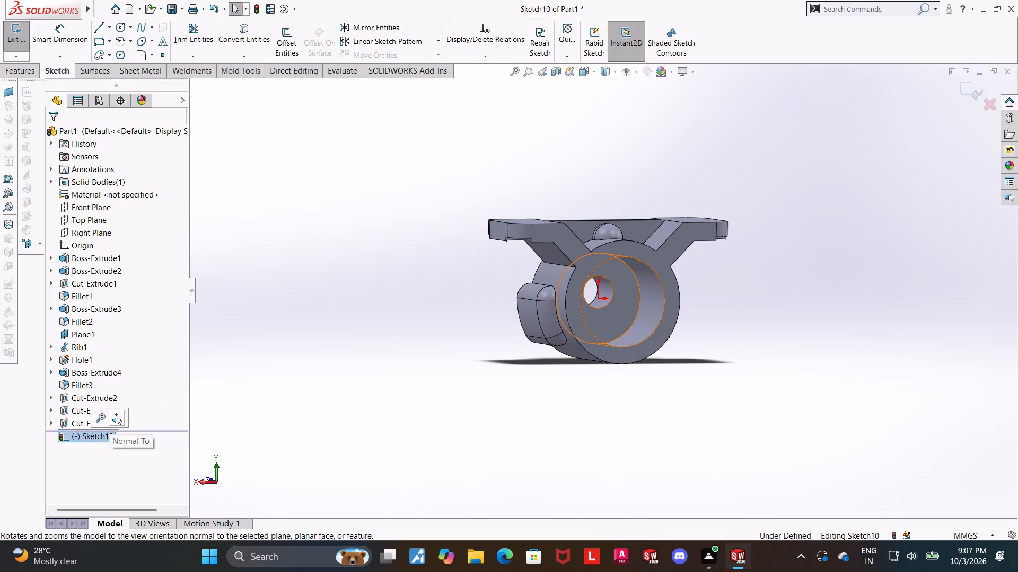
click(116, 415)
Sketch two concentric circles centred on the origin, about 43 mm and 31 mm in diameter, inside the bore.
click(122, 26)
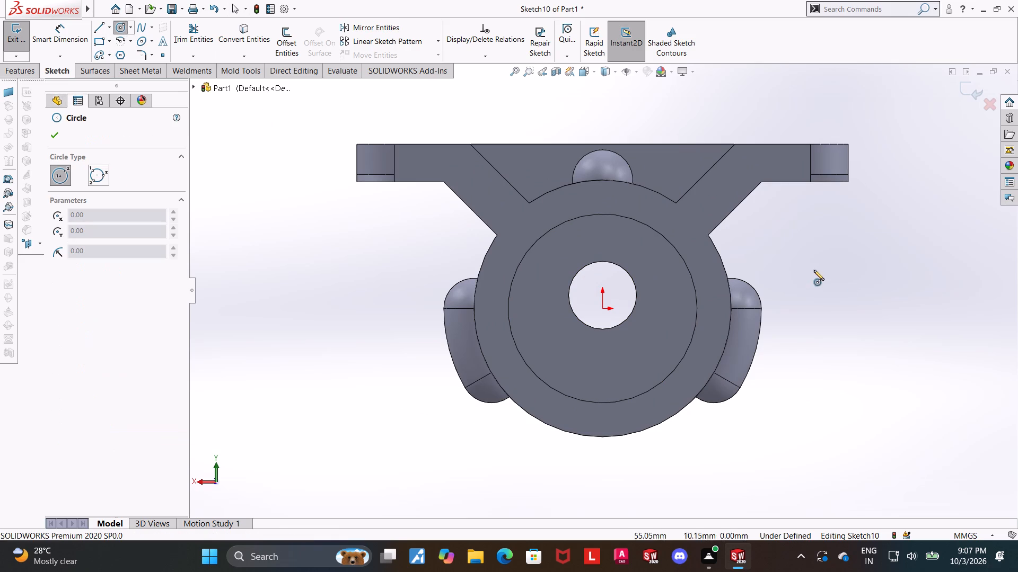
click(602, 310)
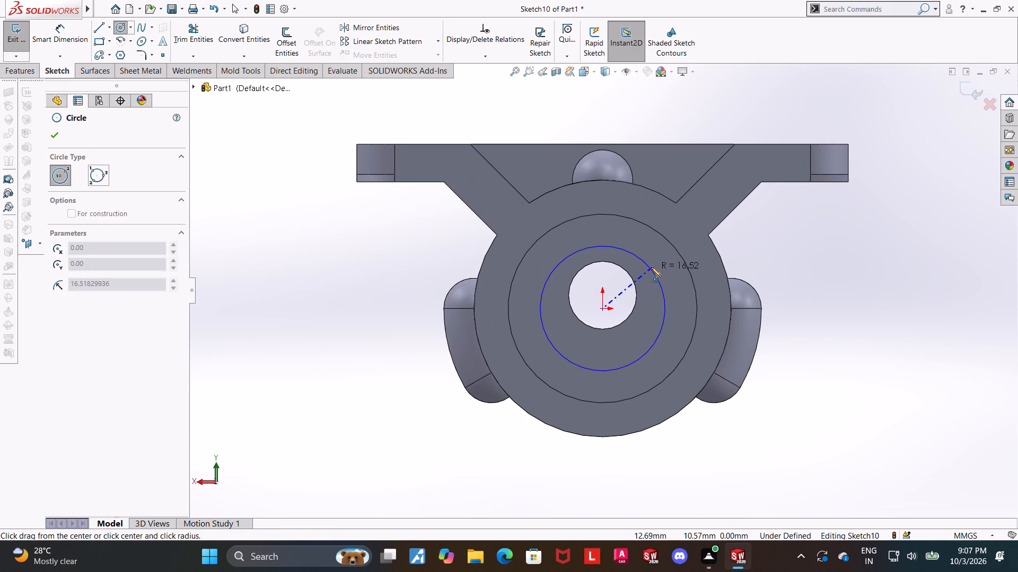
click(667, 259)
key(Escape)
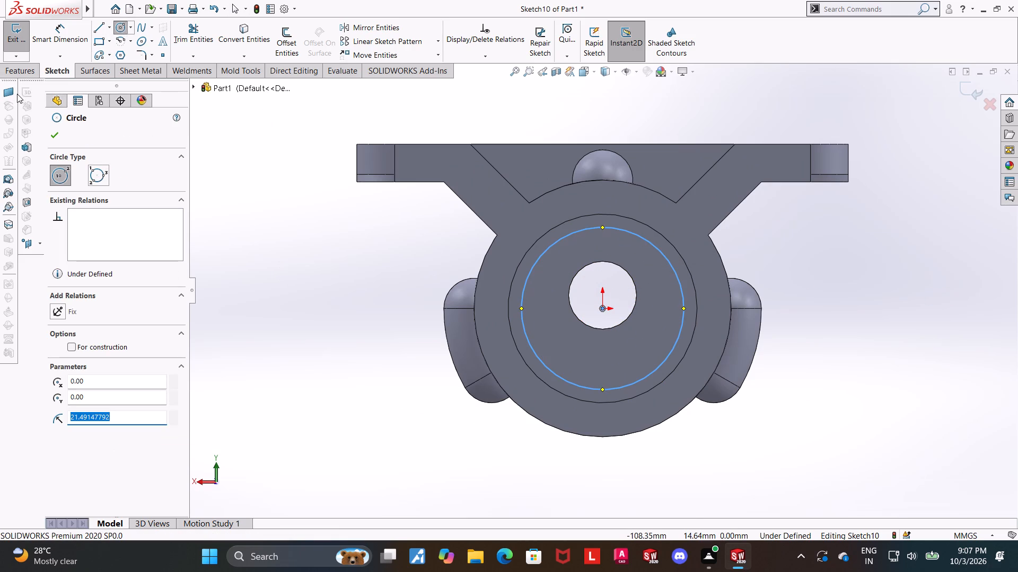
click(604, 309)
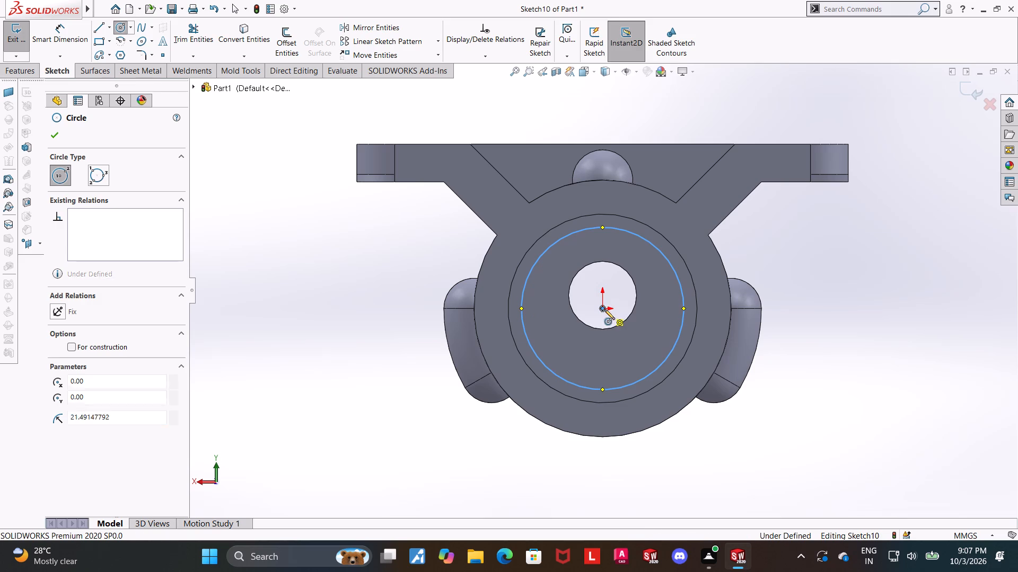
click(638, 263)
key(Escape)
key(Escape)
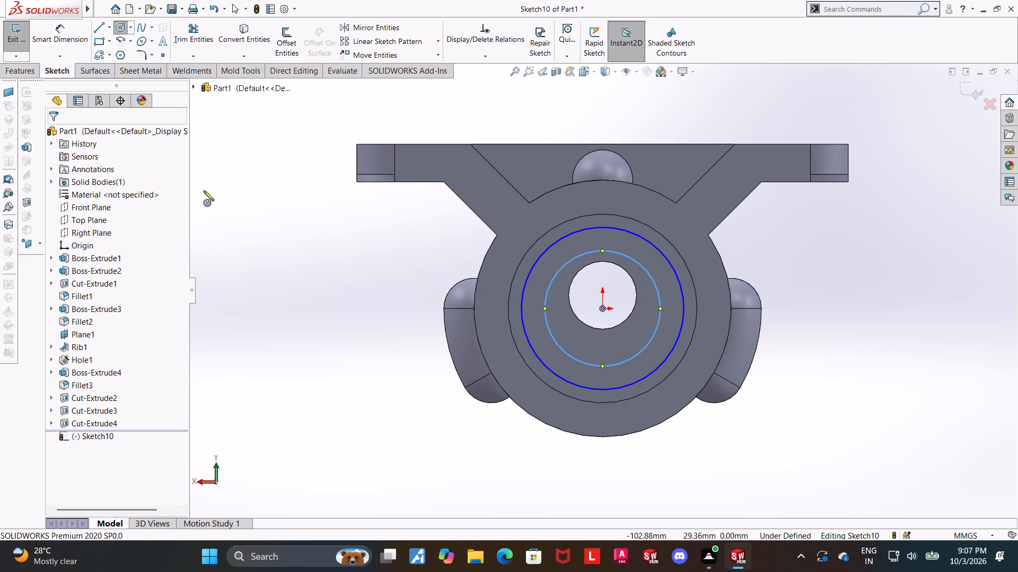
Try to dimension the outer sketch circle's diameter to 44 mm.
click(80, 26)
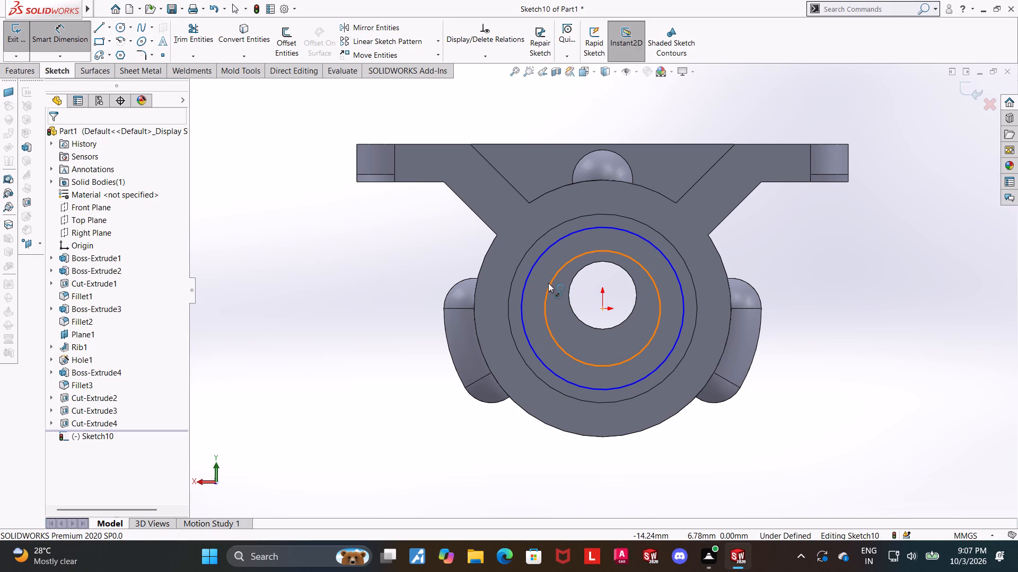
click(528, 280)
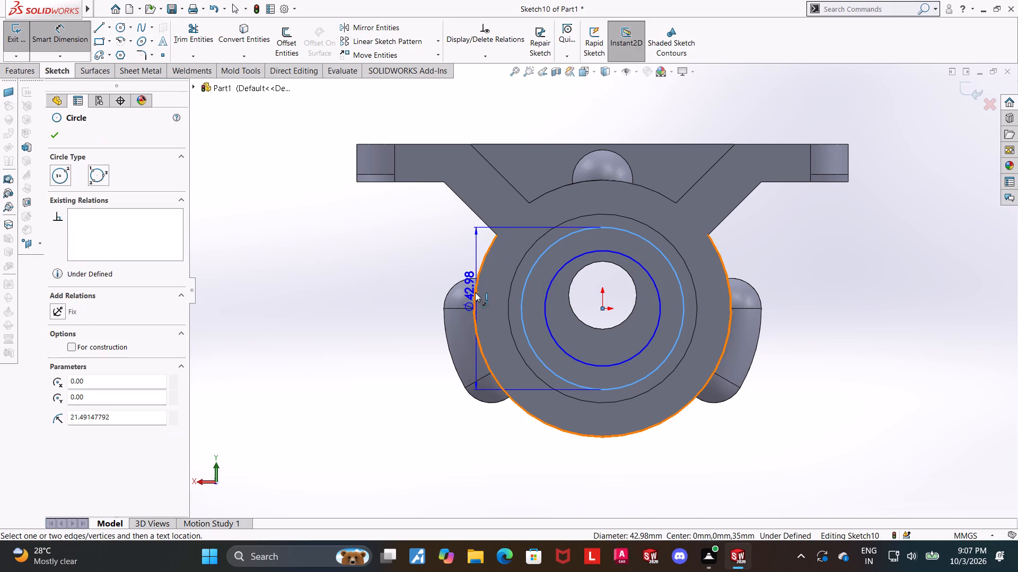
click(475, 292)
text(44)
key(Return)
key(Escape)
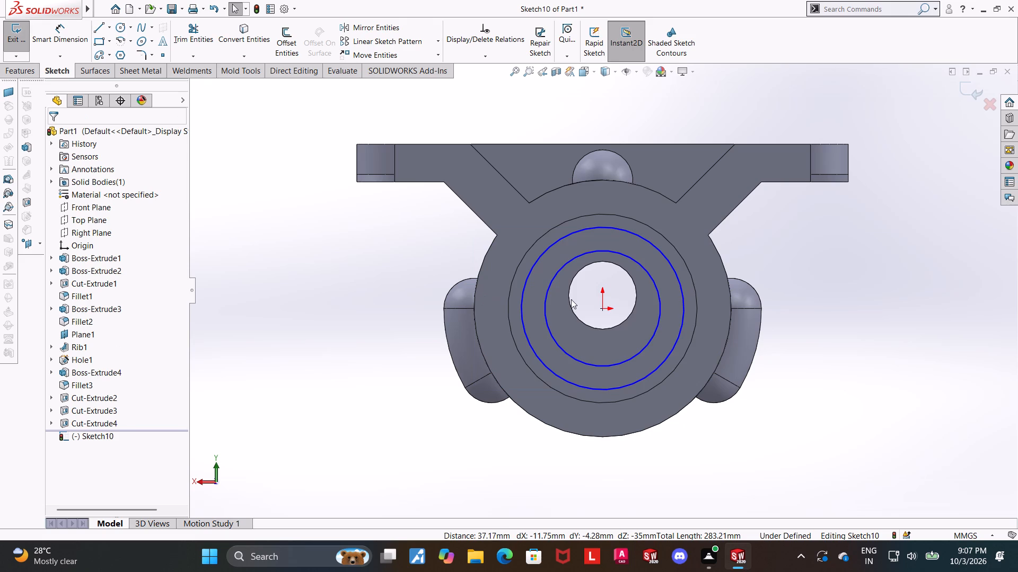
Dimension the outer sketch circle's diameter to 44 mm.
click(528, 283)
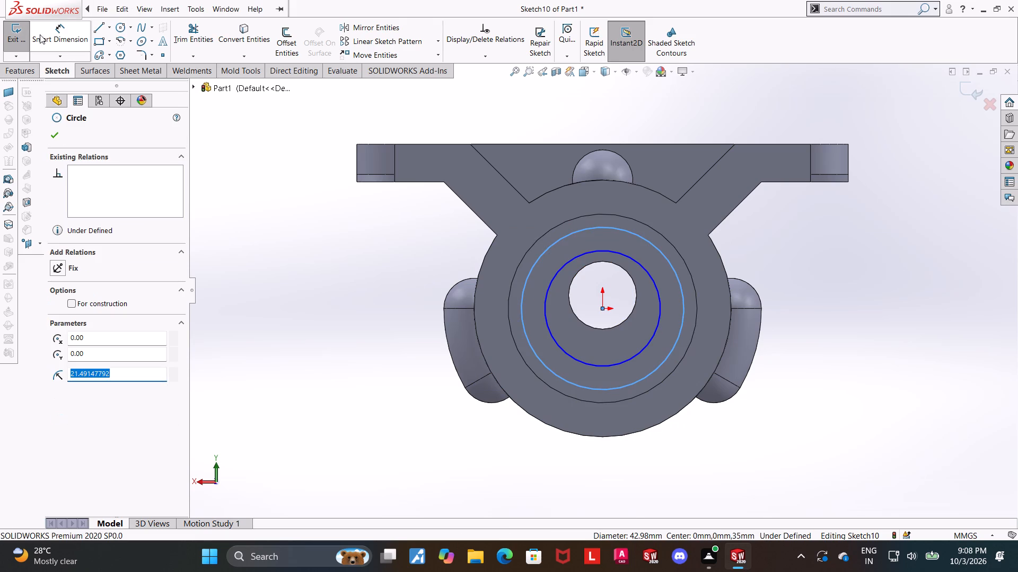
click(45, 32)
click(528, 281)
click(397, 284)
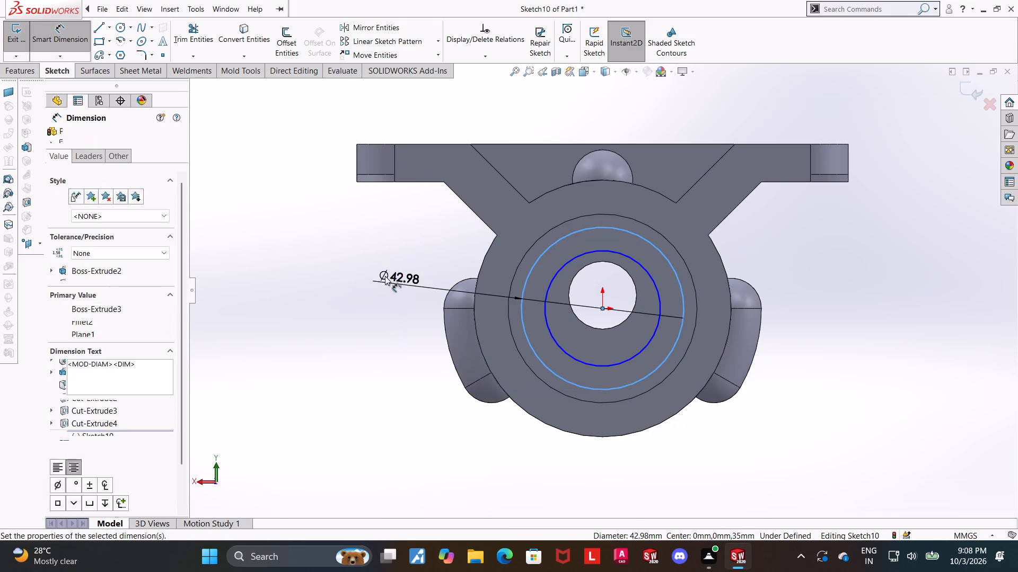
text(44)
key(Return)
key(Escape)
Dimension the inner sketch circle's diameter to 26 mm.
click(545, 310)
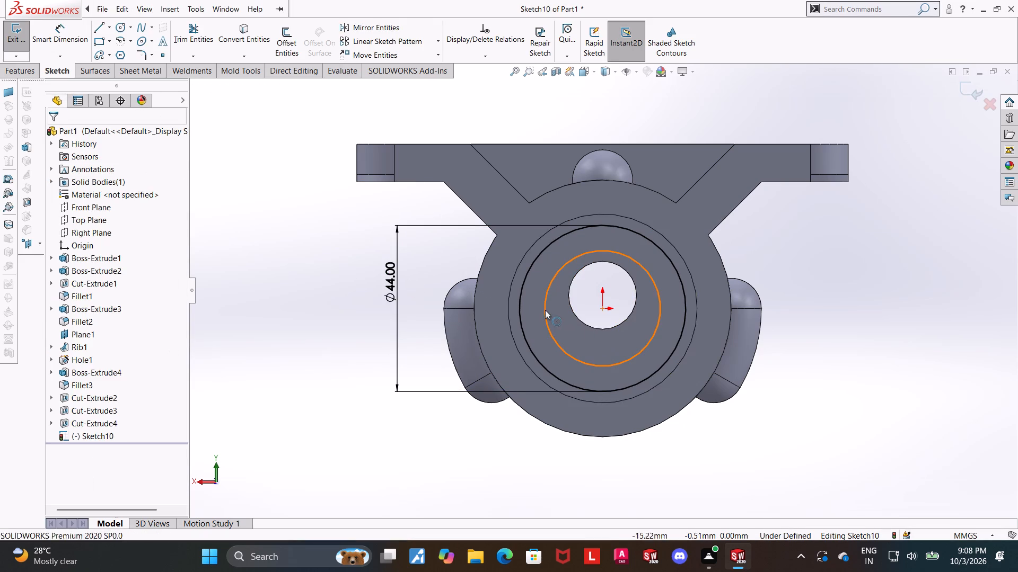
key(Escape)
click(60, 45)
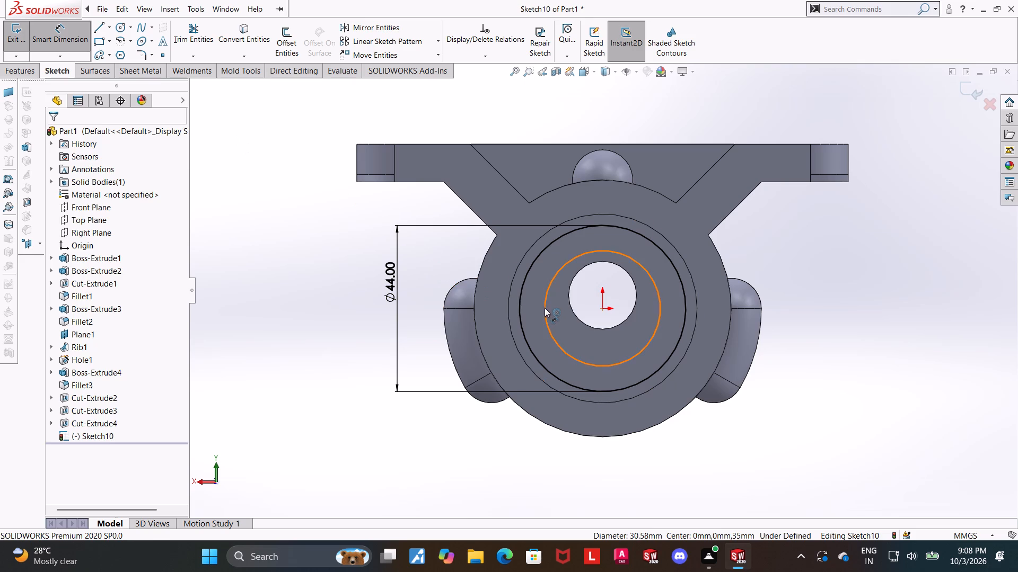
click(547, 314)
click(436, 311)
text(26)
key(Return)
key(Escape)
key(Escape)
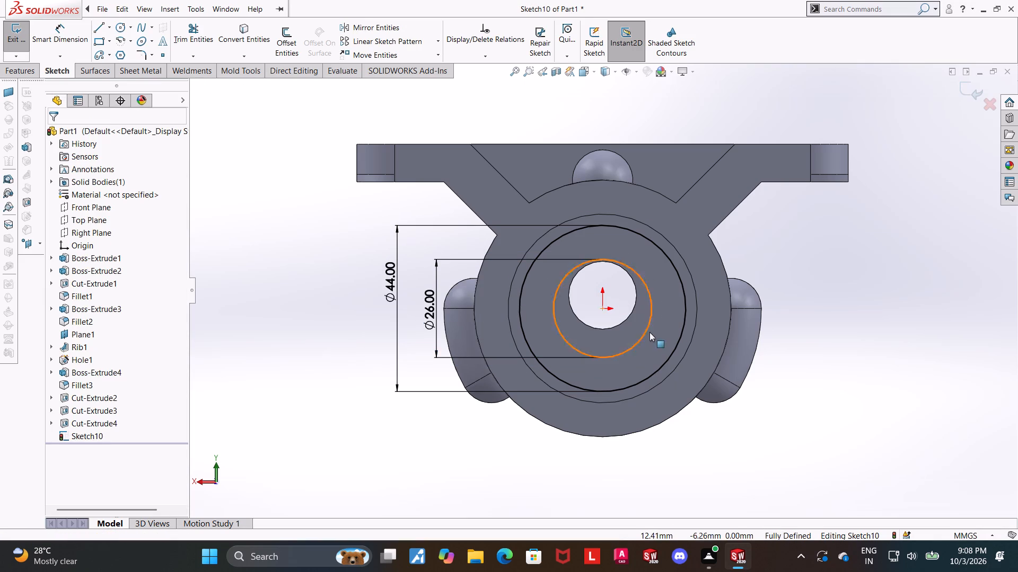
Sketch a vertical line about 55 mm long, about 10 mm left of the origin, spanning across the 44 mm circle.
scroll(673, 348, down, 2)
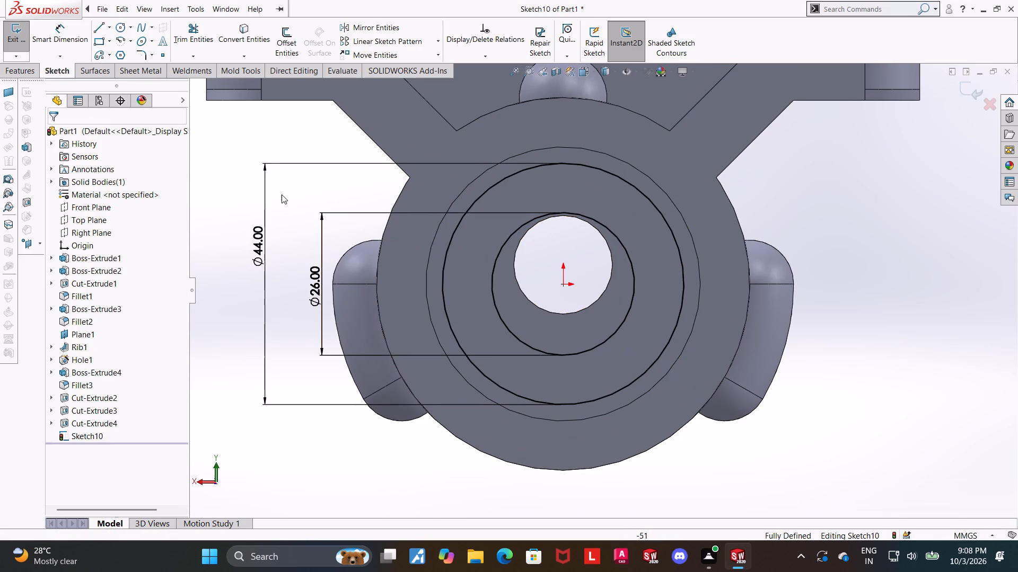
key(Escape)
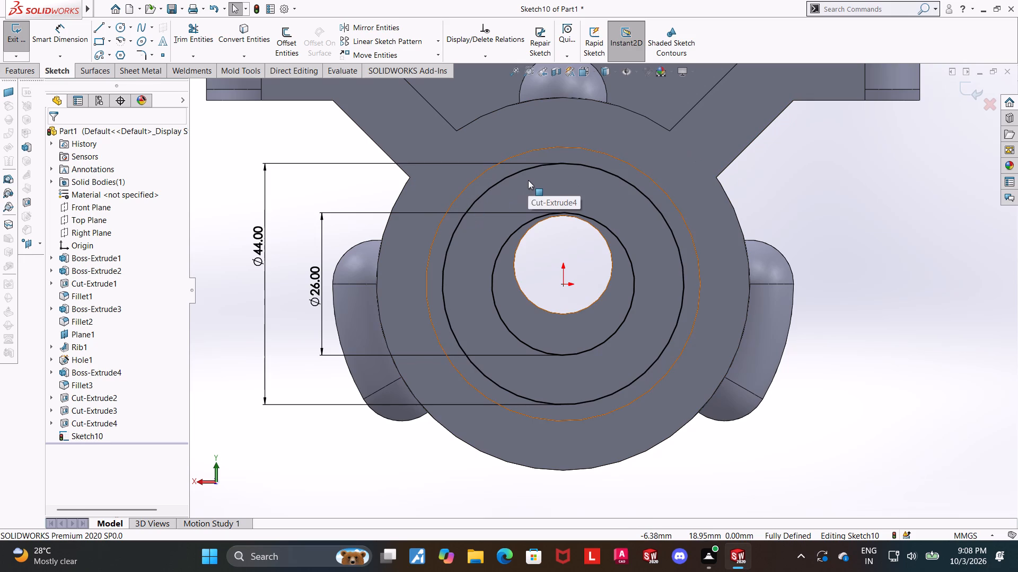
key(Escape)
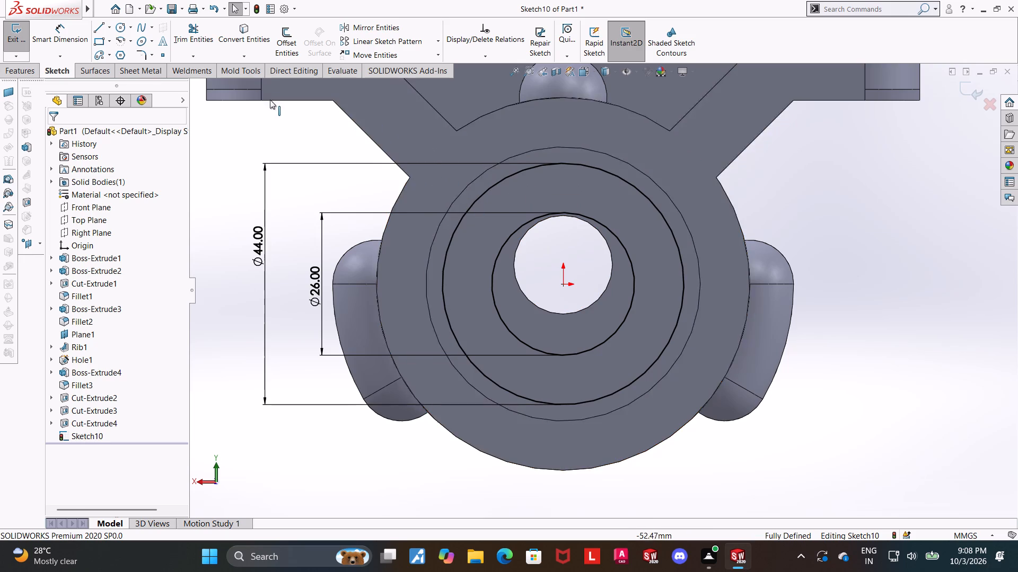
click(98, 29)
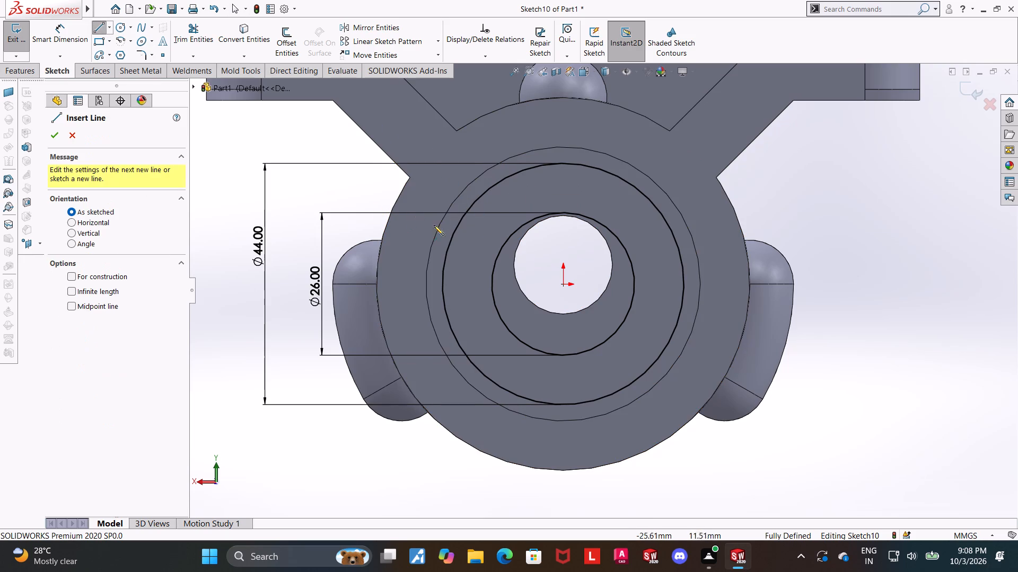
click(509, 136)
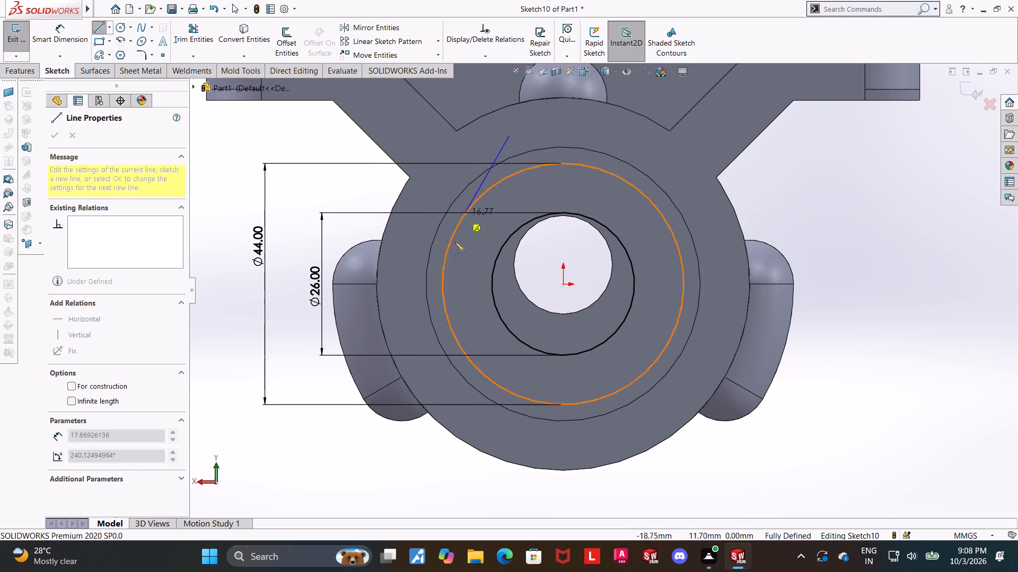
click(510, 437)
key(Escape)
key(Escape)
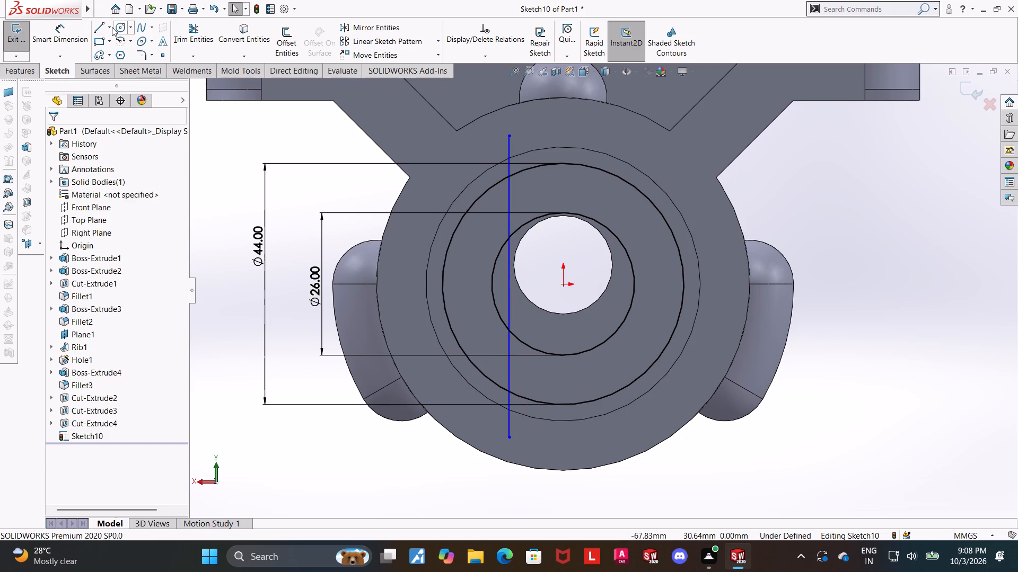
Sketch a vertical construction centreline from the origin down past the cylinder's lower edge.
click(109, 28)
click(113, 59)
click(562, 287)
click(561, 493)
key(Escape)
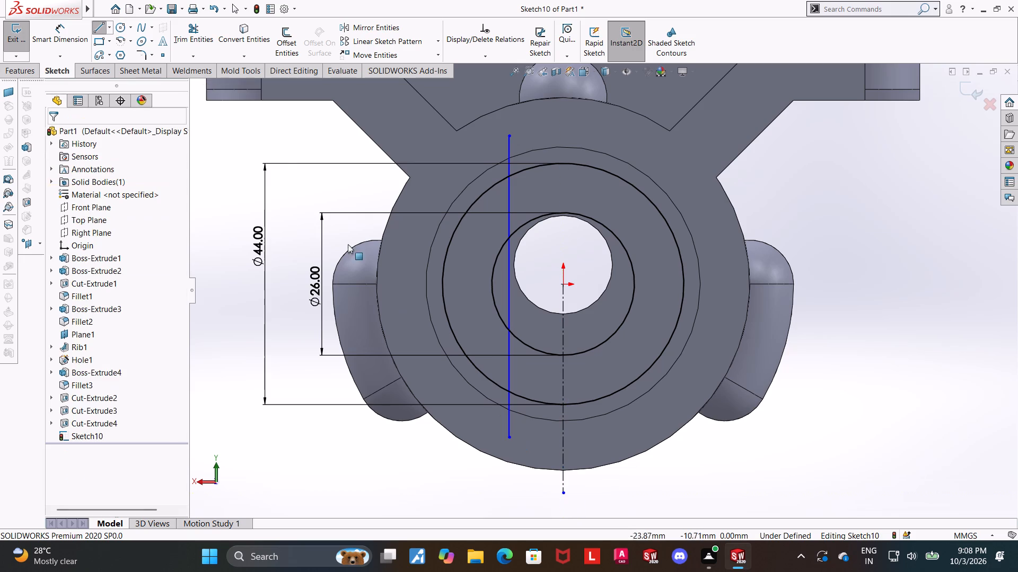
key(Escape)
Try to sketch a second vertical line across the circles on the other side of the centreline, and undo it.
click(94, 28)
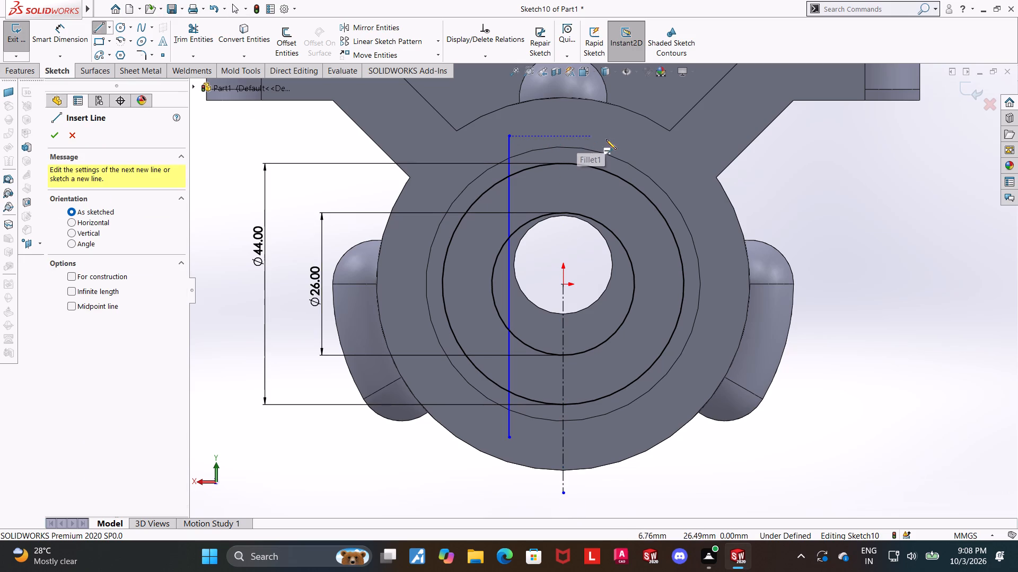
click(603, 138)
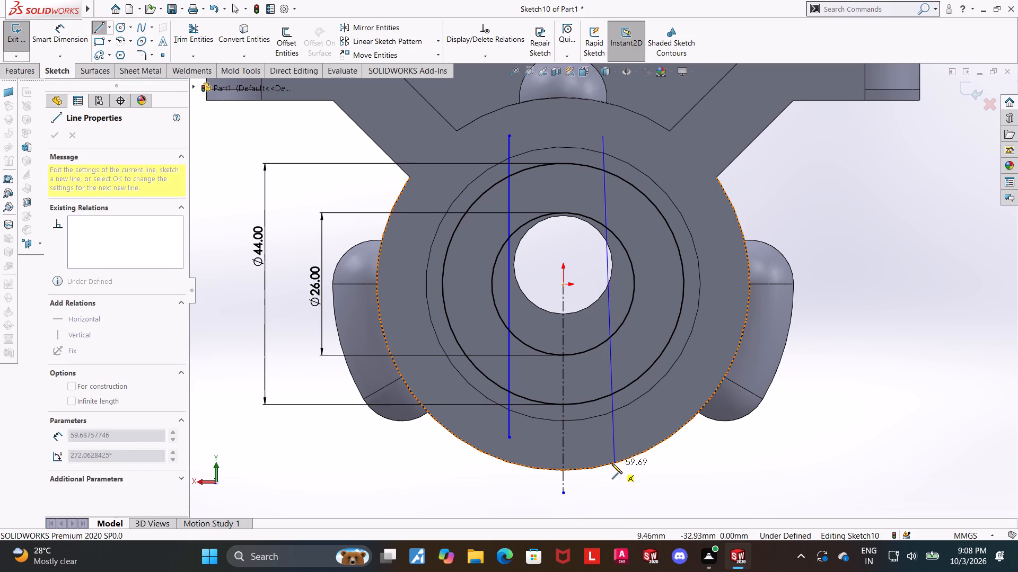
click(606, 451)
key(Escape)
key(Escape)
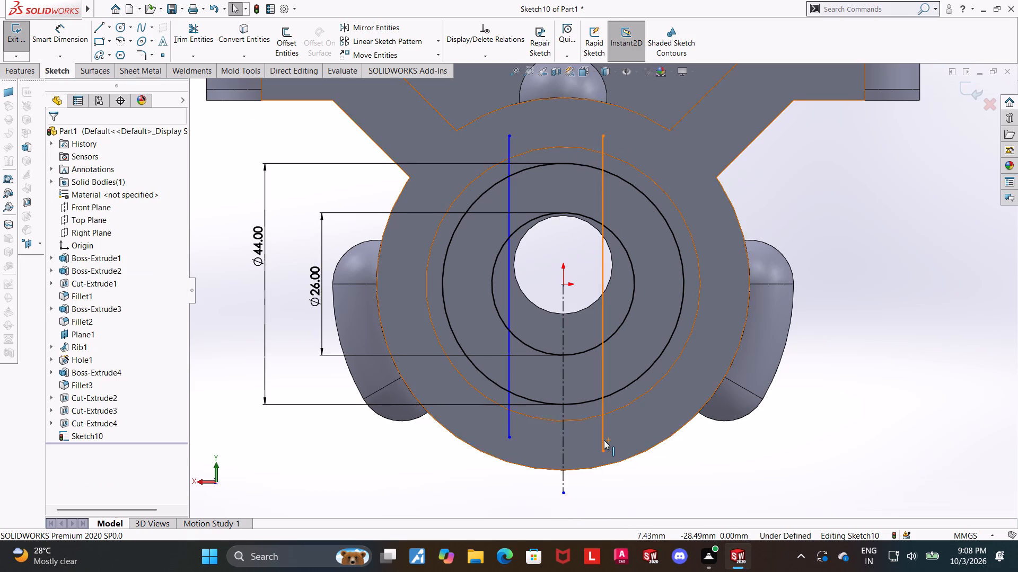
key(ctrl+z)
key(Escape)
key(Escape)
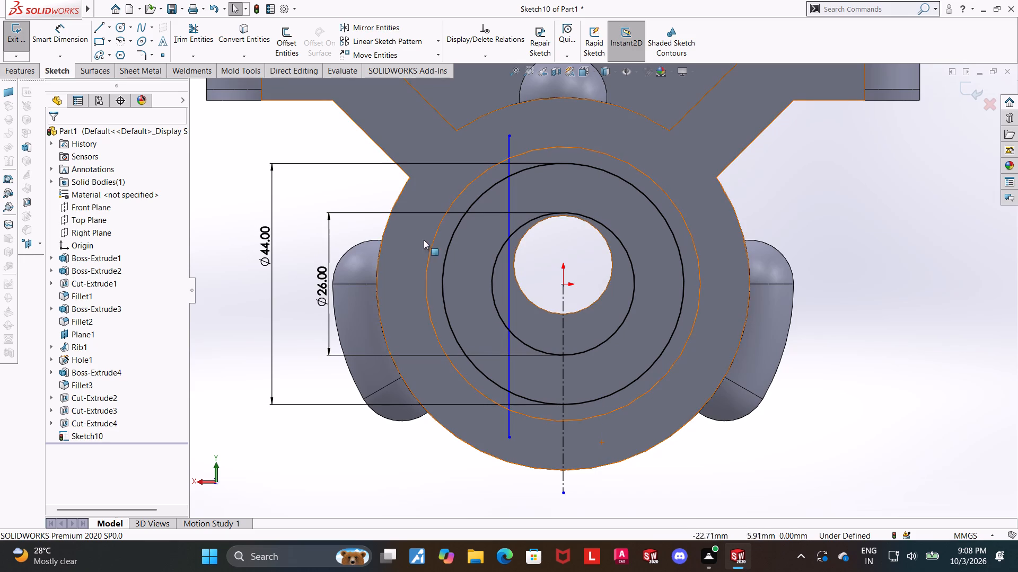
Mirror the vertical line about the centreline, keeping the original.
click(349, 28)
click(511, 366)
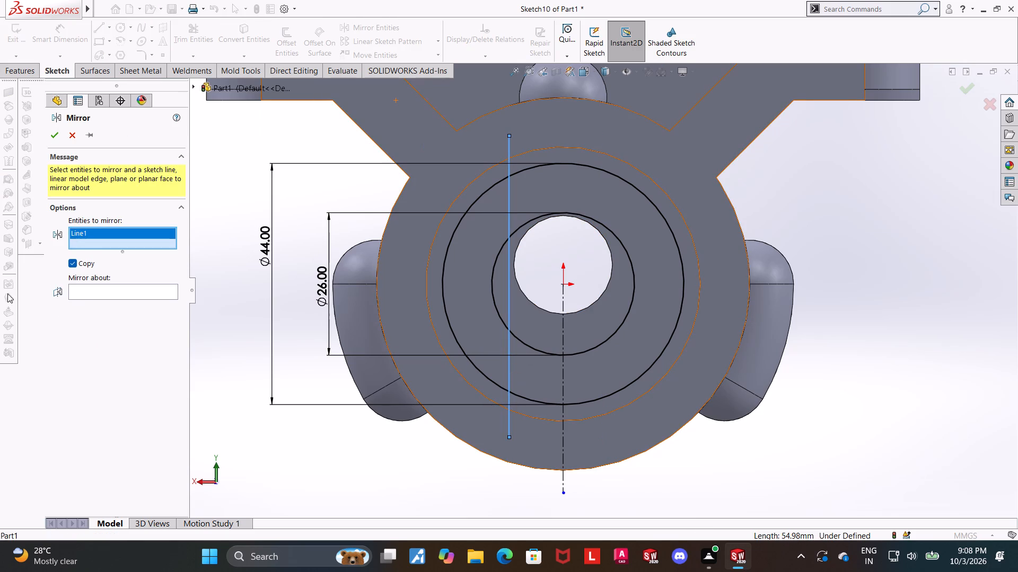
click(80, 293)
click(564, 373)
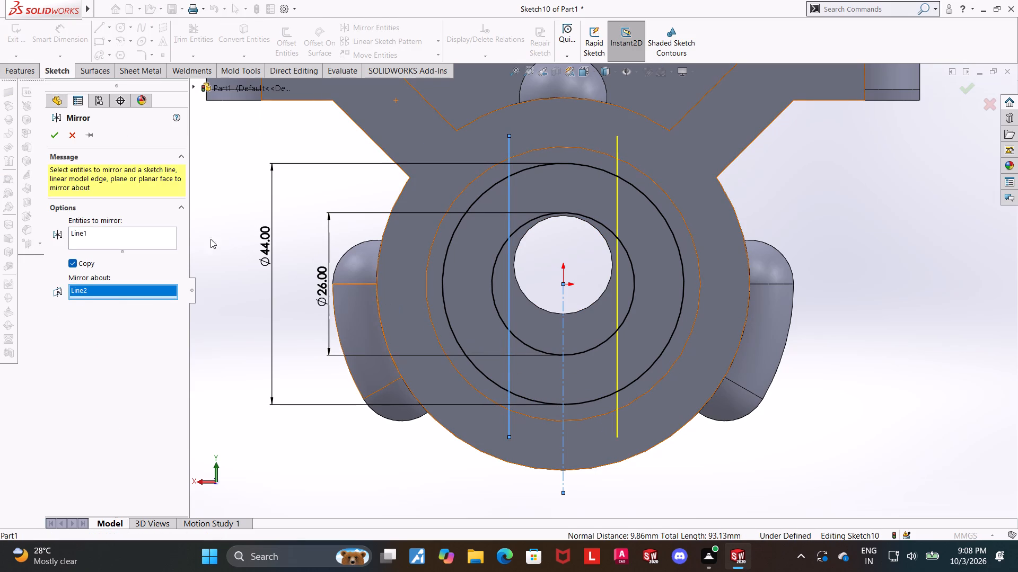
click(58, 137)
key(Escape)
Dimension the spacing between the two vertical lines to 18 mm.
click(70, 29)
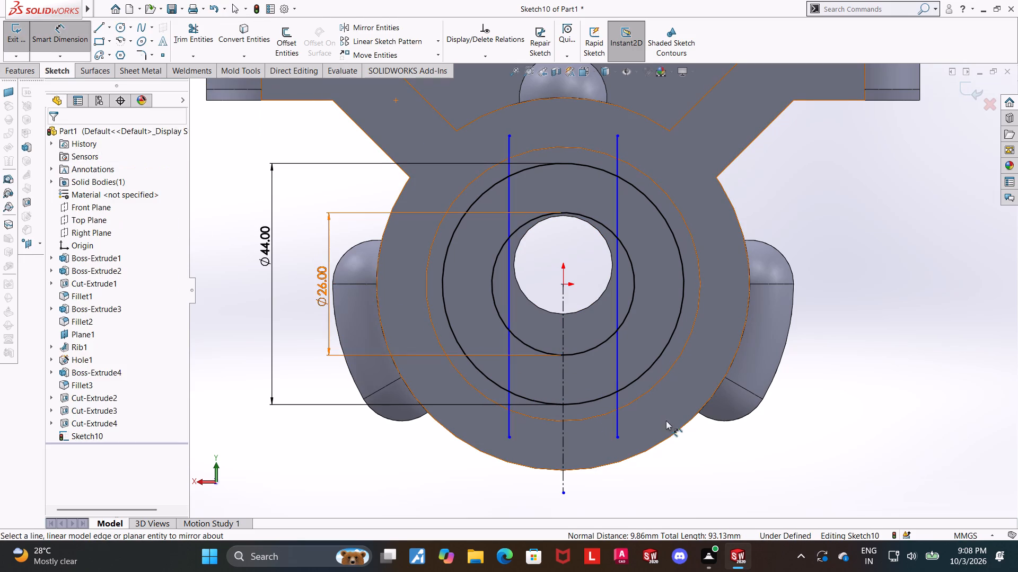
click(506, 363)
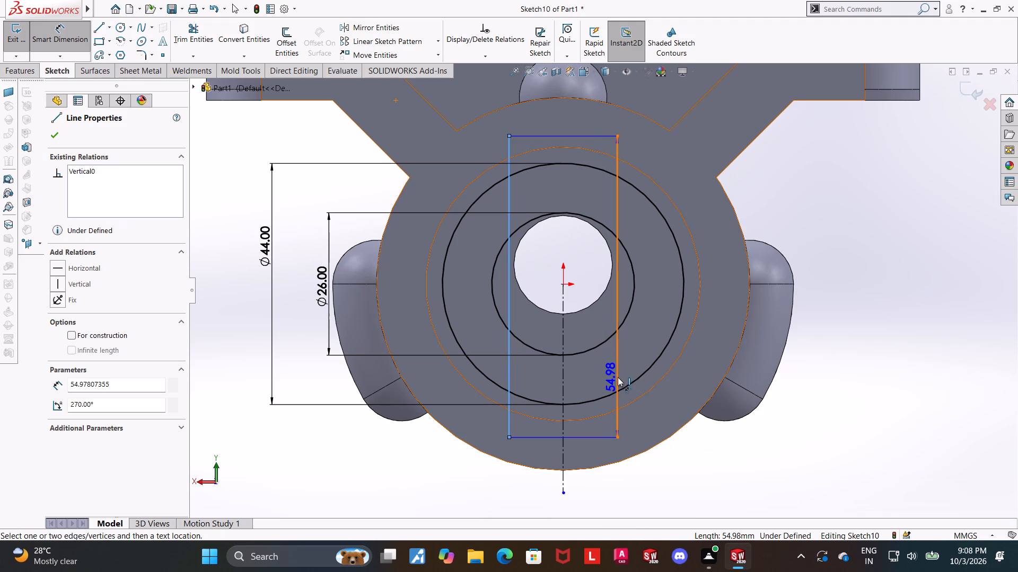
click(618, 377)
click(584, 377)
text(18)
key(Return)
key(Escape)
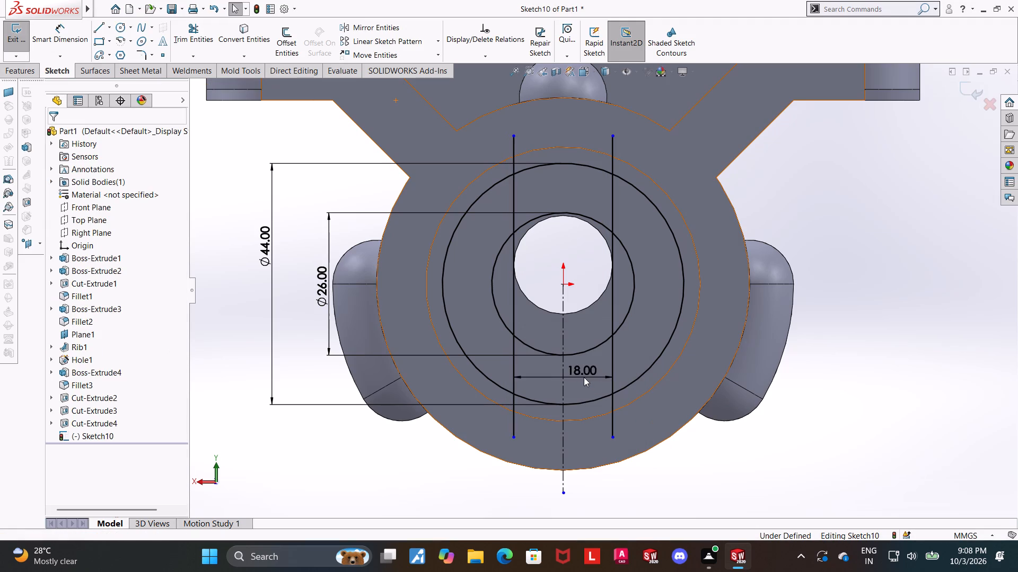
key(Escape)
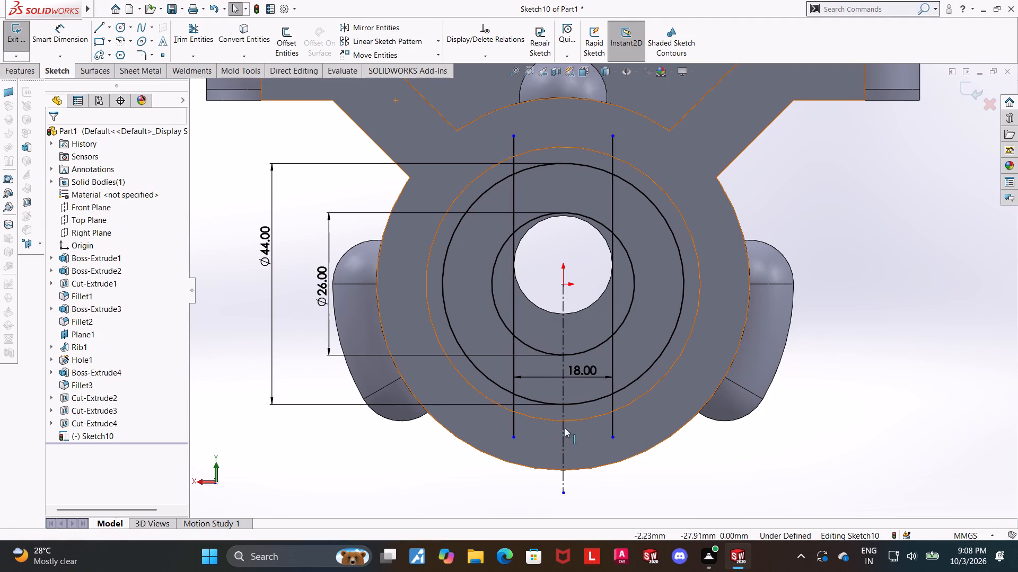
key(Escape)
key(Escape)
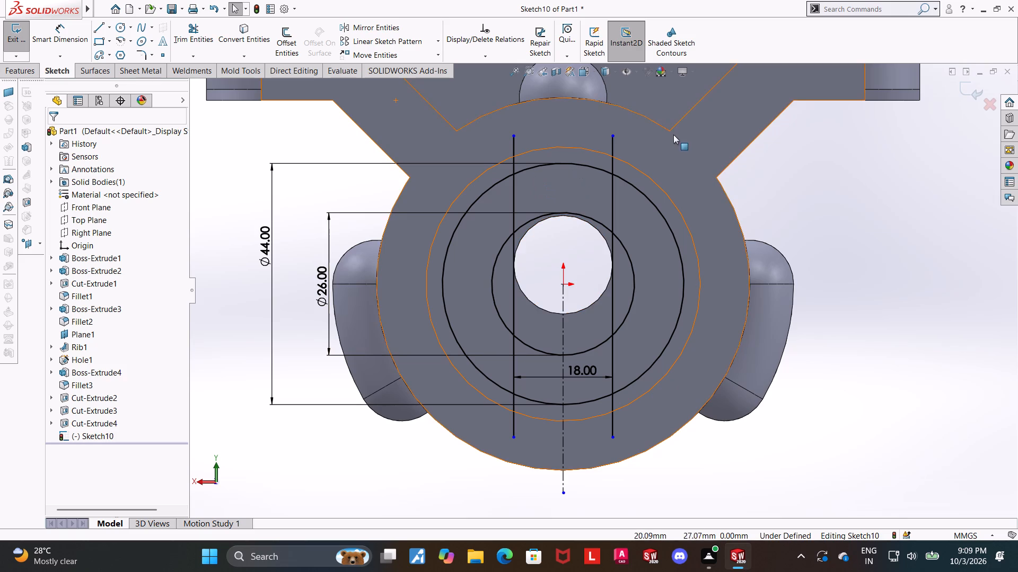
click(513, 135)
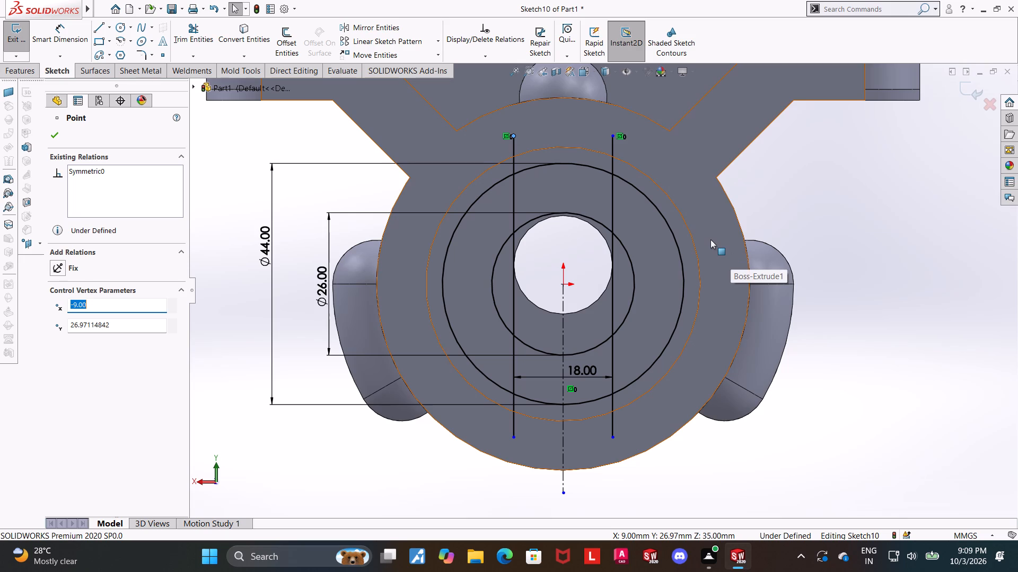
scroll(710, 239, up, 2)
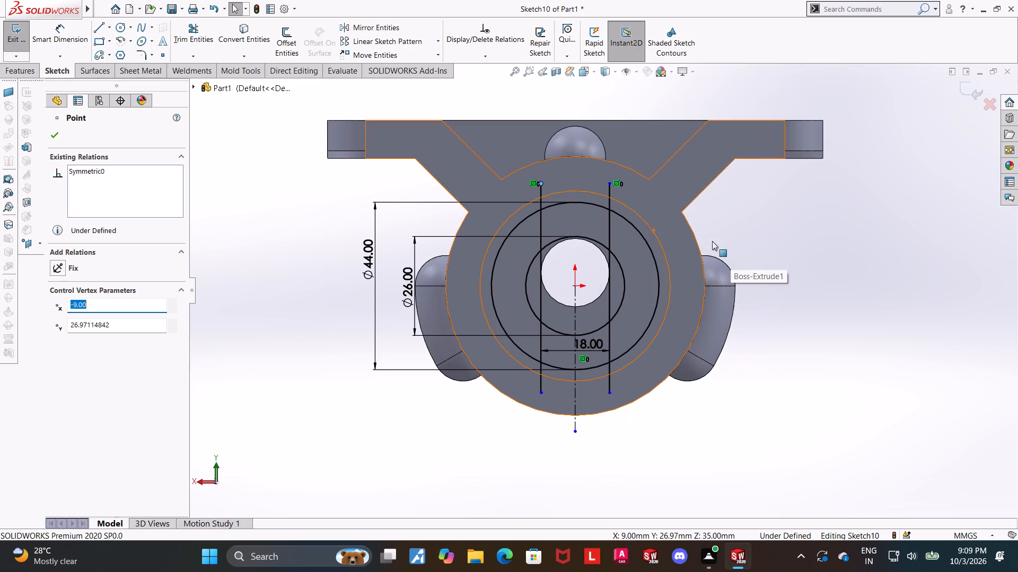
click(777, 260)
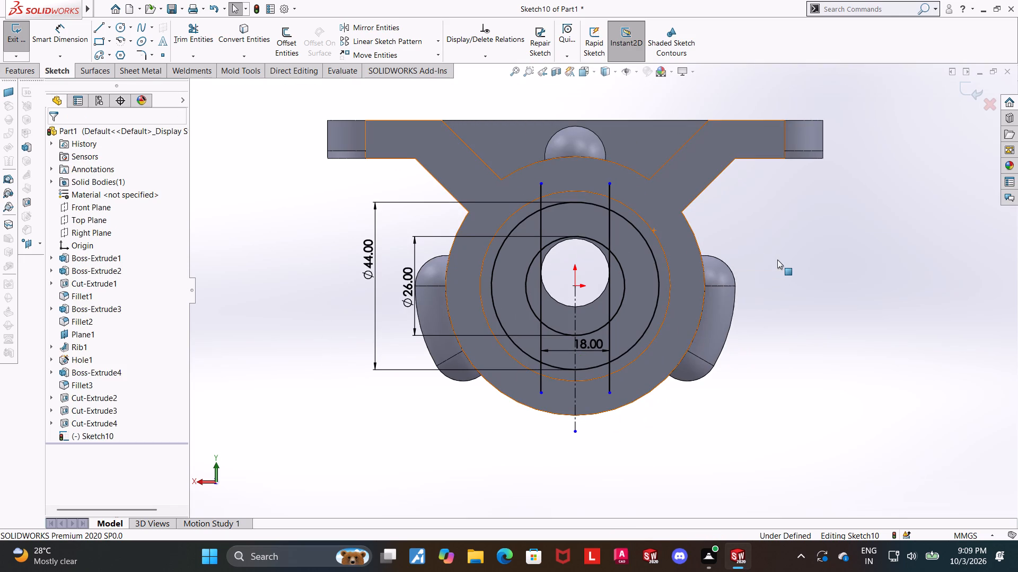
Delete the inner 26 mm sketch circle along with its diameter dimension.
scroll(662, 323, down, 2)
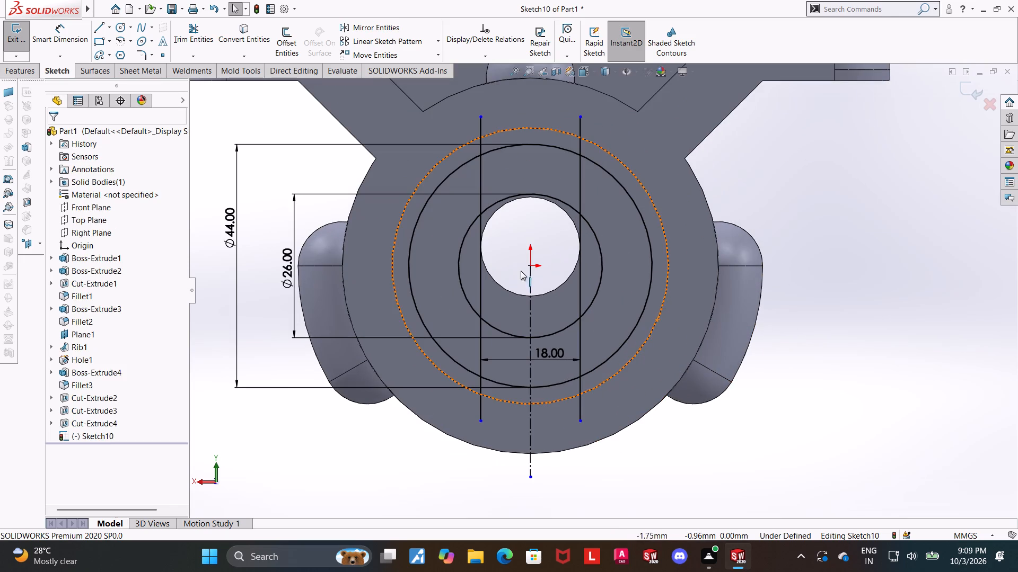
scroll(516, 270, down, 2)
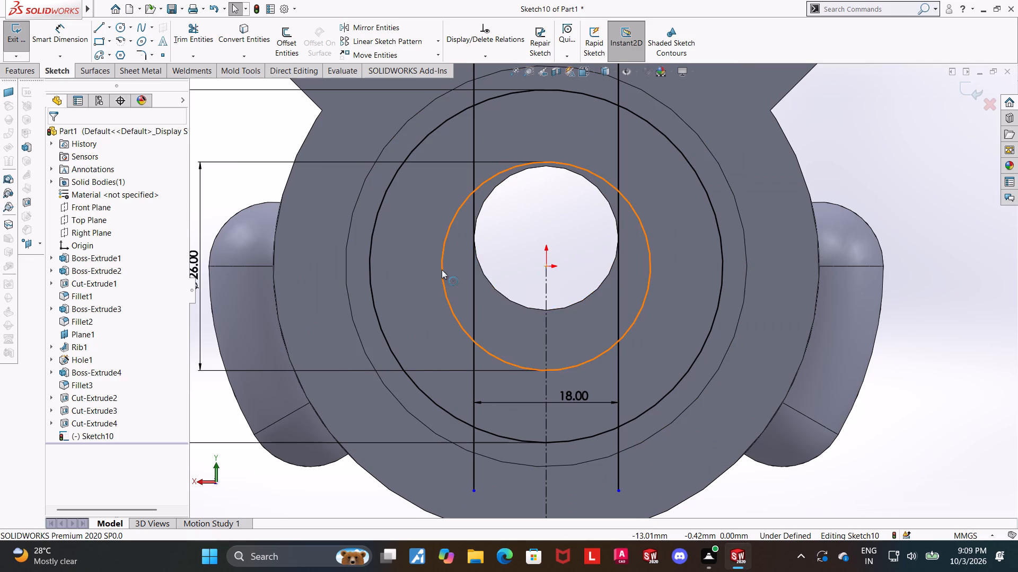
right_click(442, 270)
click(469, 423)
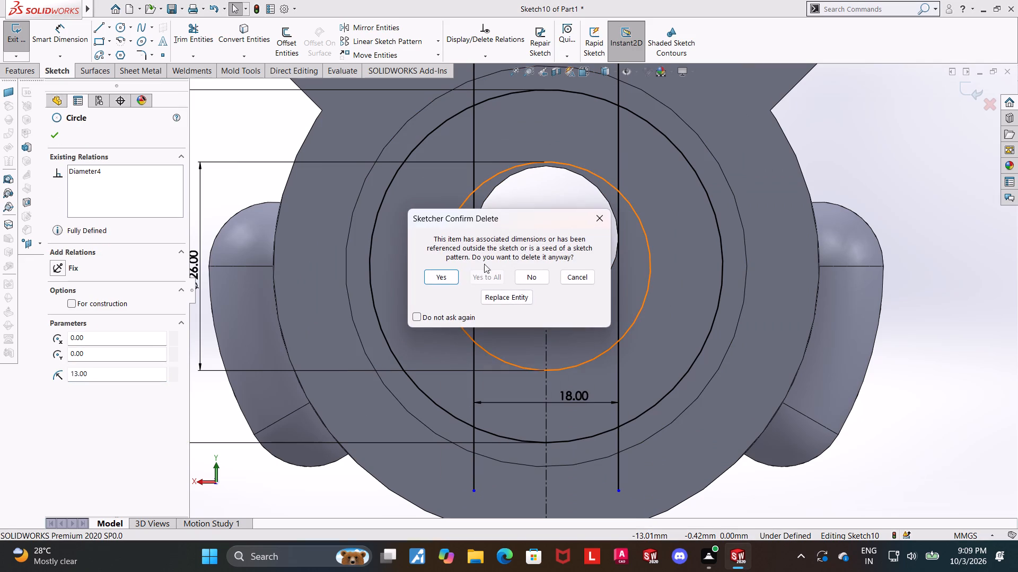
click(457, 282)
Sketch a circle about 25 mm in diameter, centred about 4.7 mm directly above the origin.
scroll(454, 279, up, 2)
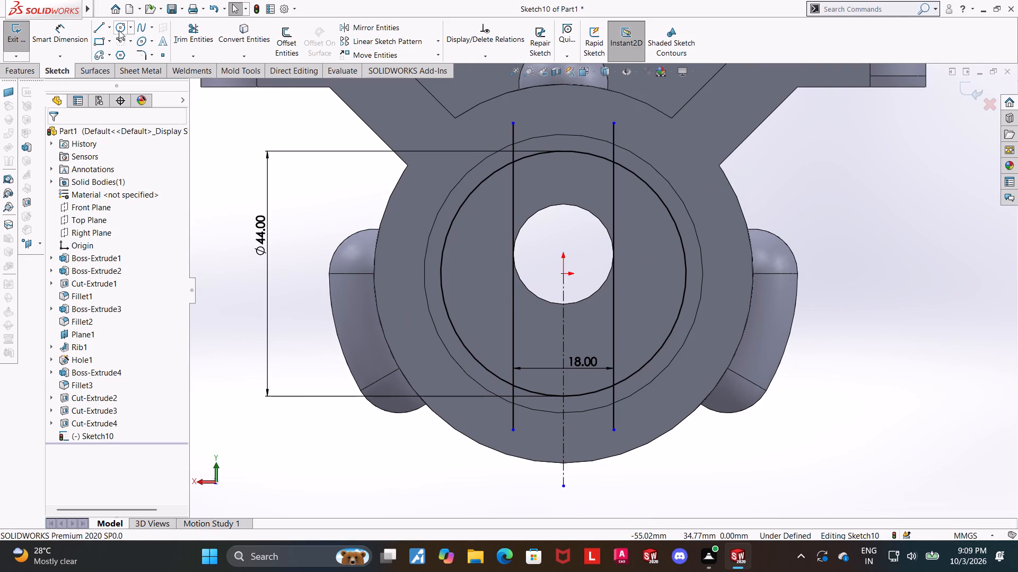
click(119, 26)
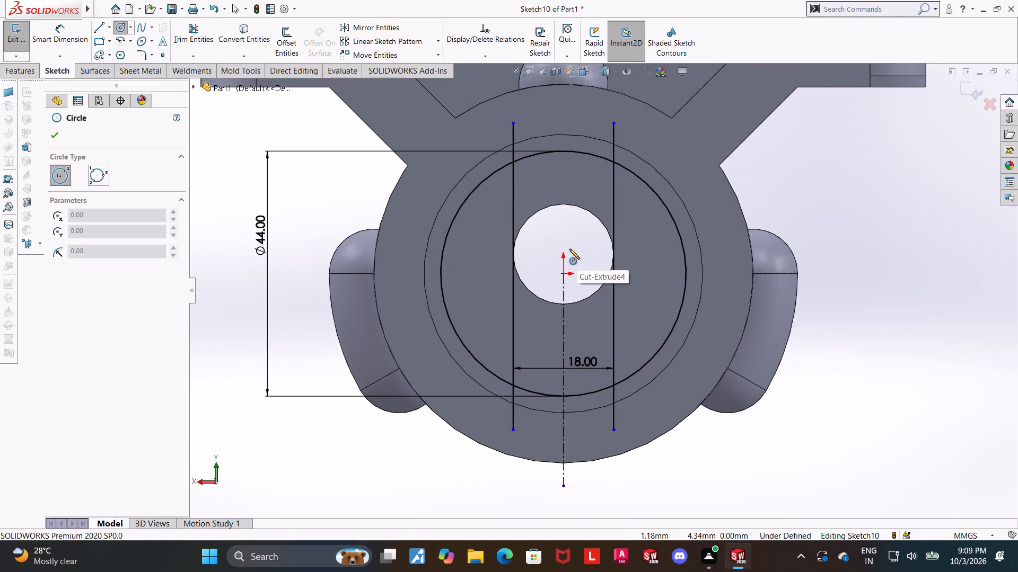
click(563, 247)
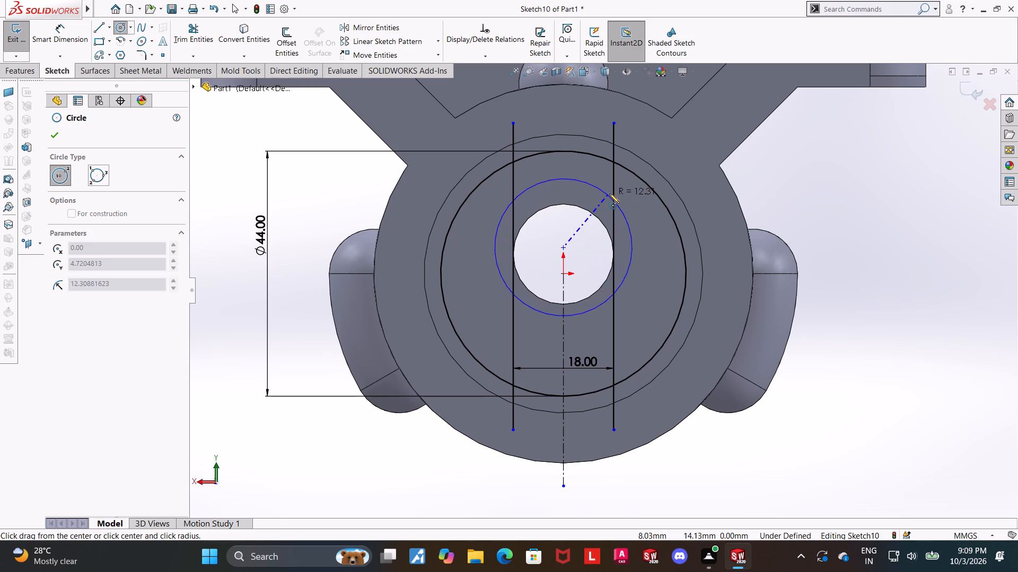
click(609, 193)
key(Escape)
key(Escape)
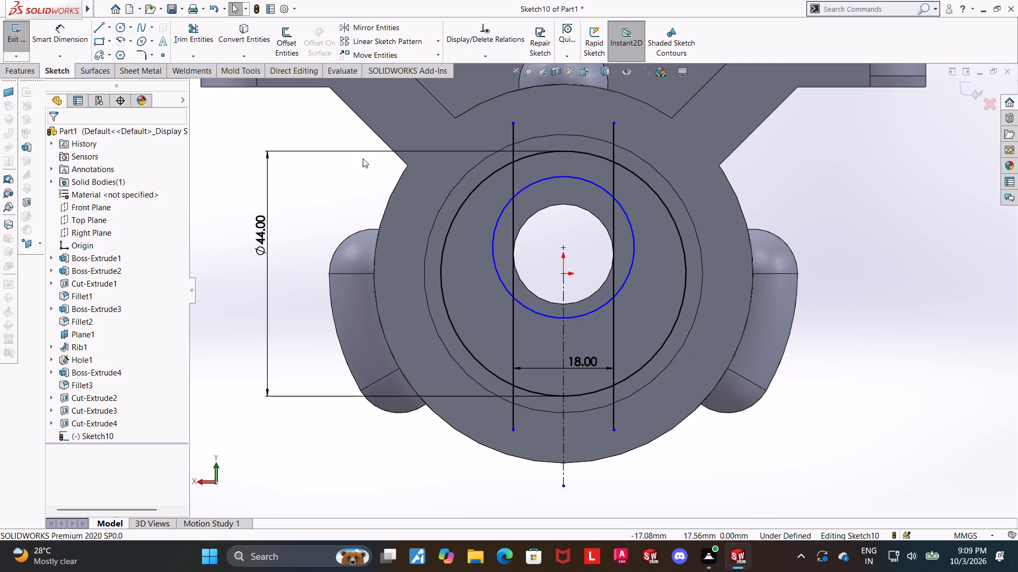
Dimension the new circle's centre to 3.5 mm above the origin.
click(52, 29)
scroll(631, 308, down, 3)
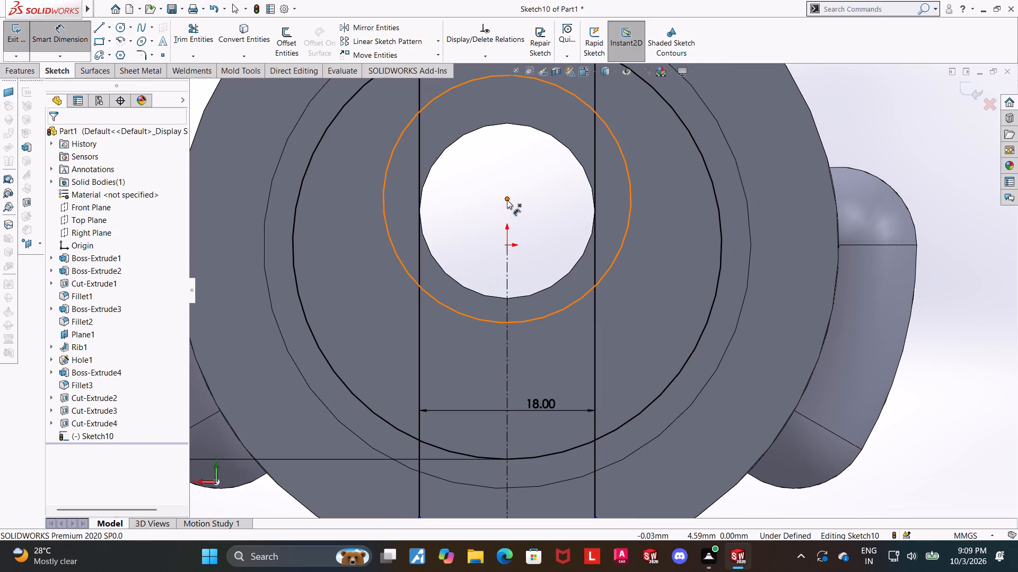
click(507, 199)
click(505, 247)
click(540, 230)
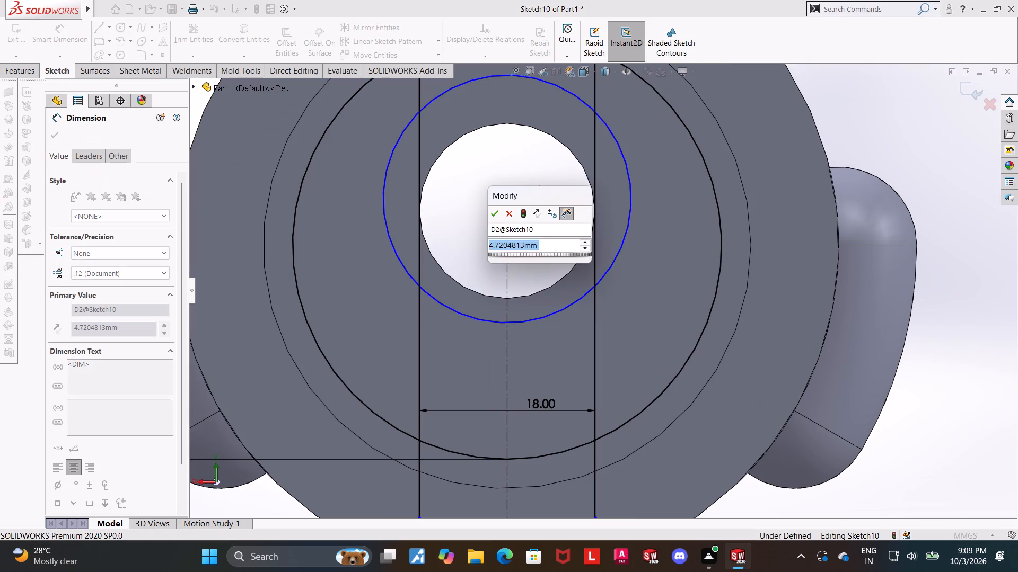
text(3.5)
key(Return)
key(Escape)
key(Escape)
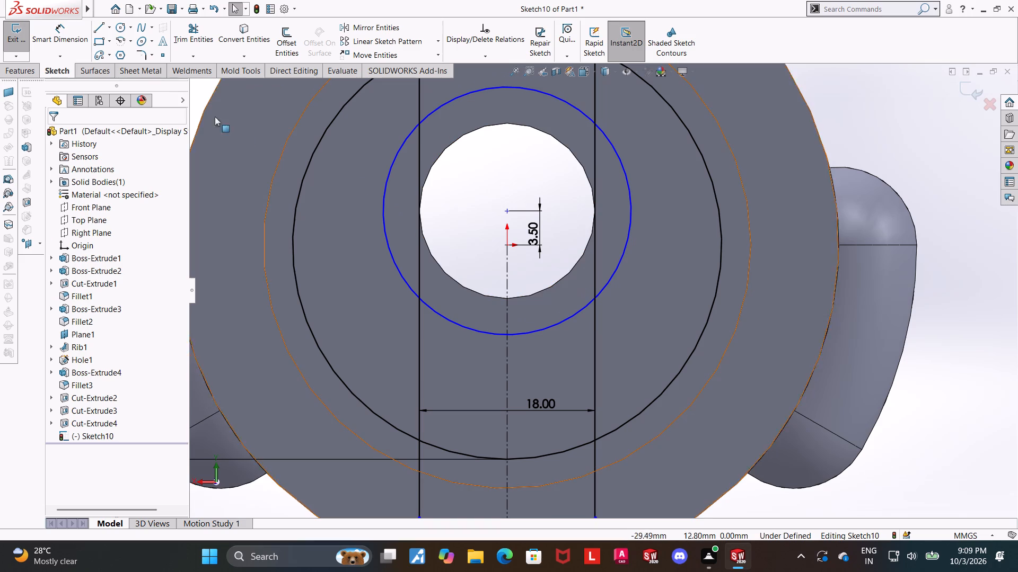
Dimension the offset circle's diameter to 26 mm.
click(77, 40)
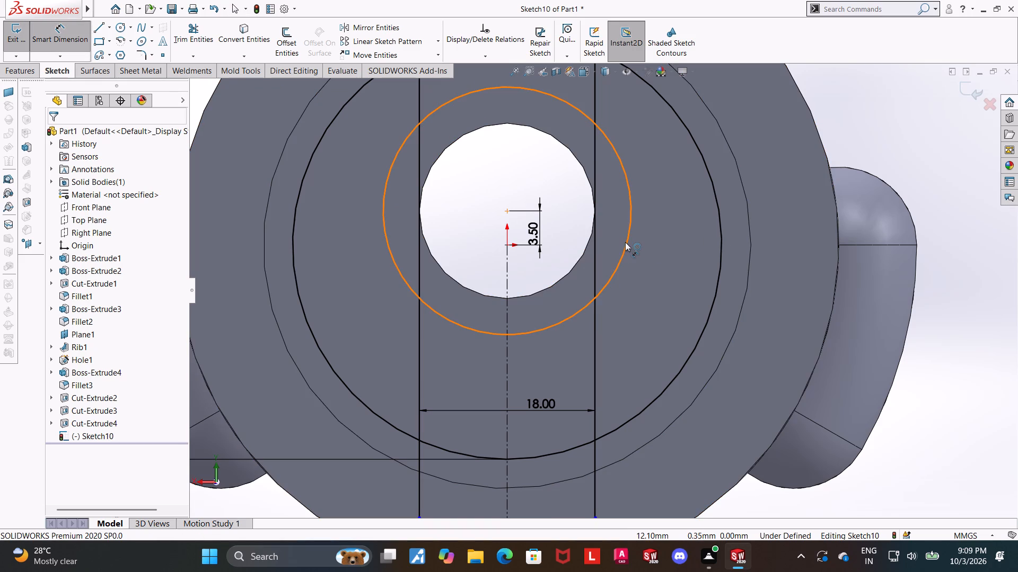
click(625, 242)
click(655, 242)
key(2)
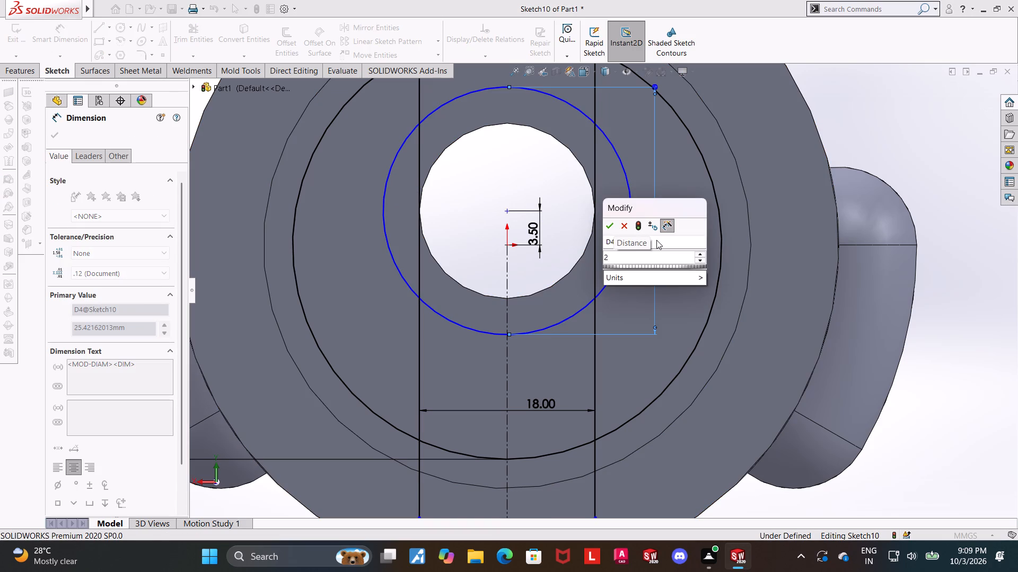
key(6)
key(Return)
key(Escape)
key(Escape)
scroll(673, 250, up, 2)
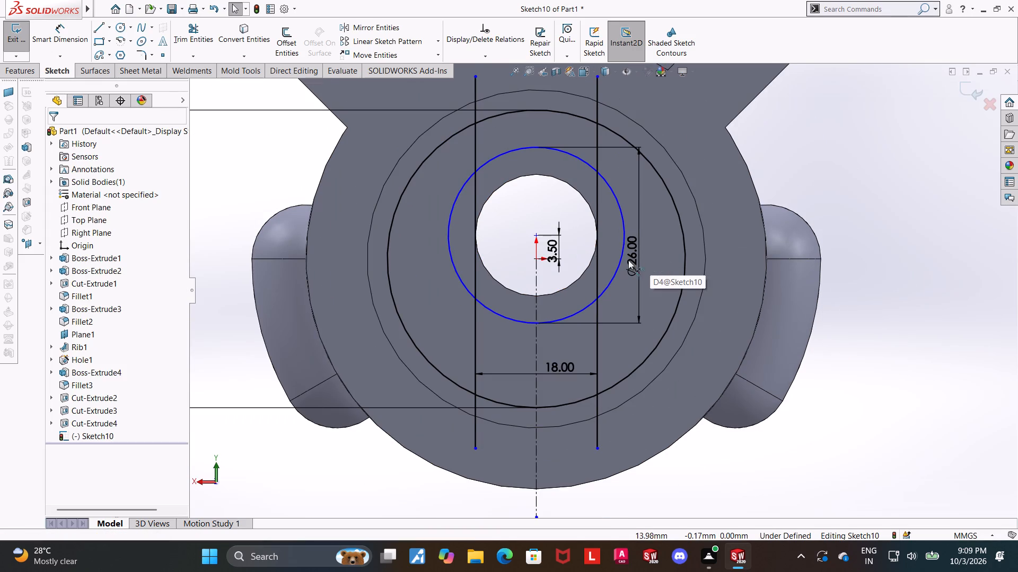
Make the 26 mm circle's centre vertical with the origin and finish the sketch.
scroll(624, 259, down, 2)
key(Escape)
key(Escape)
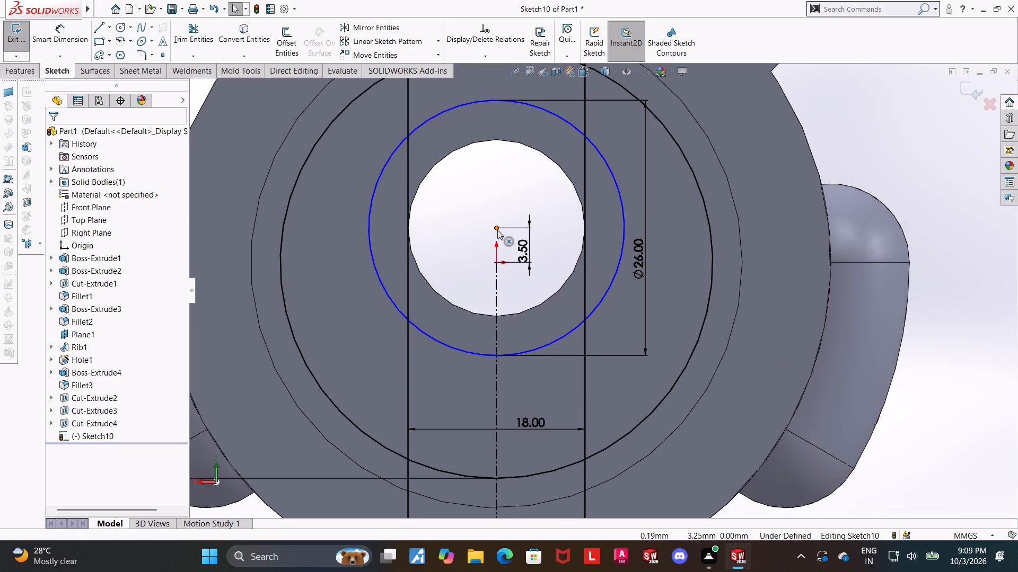
click(497, 230)
ctrl+click(496, 260)
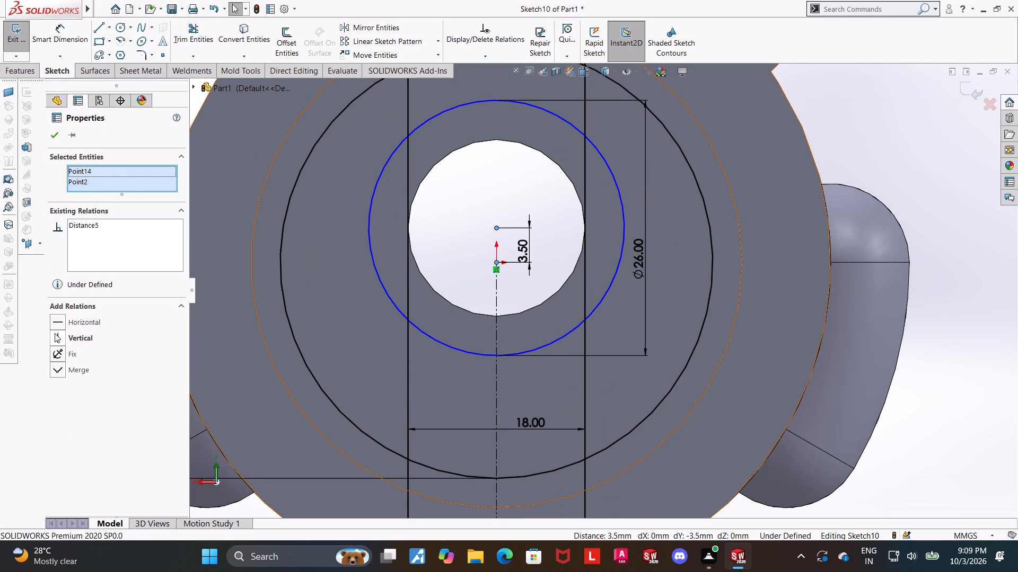
click(55, 333)
key(Escape)
key(Escape)
scroll(498, 318, up, 2)
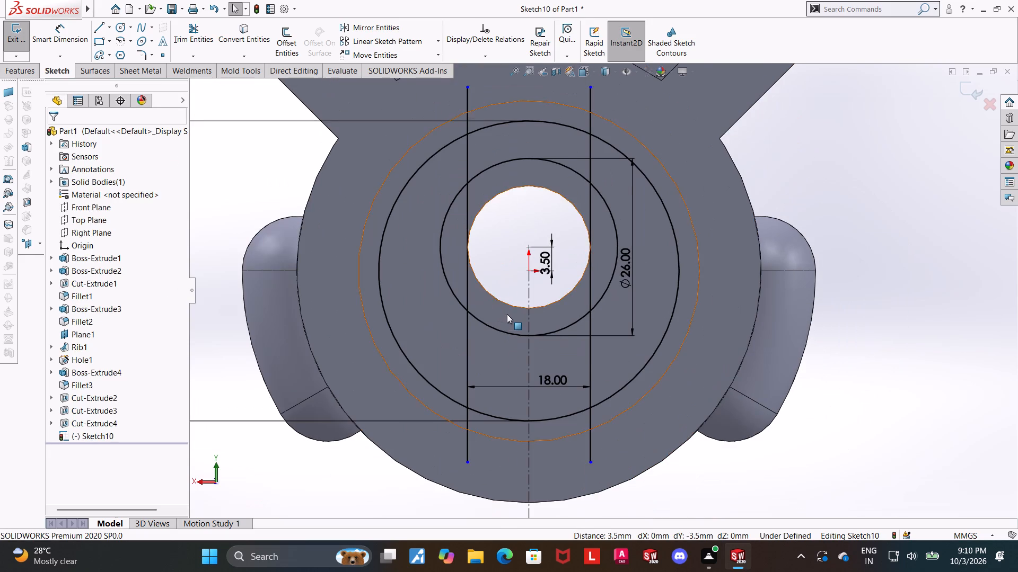
scroll(507, 314, up, 1)
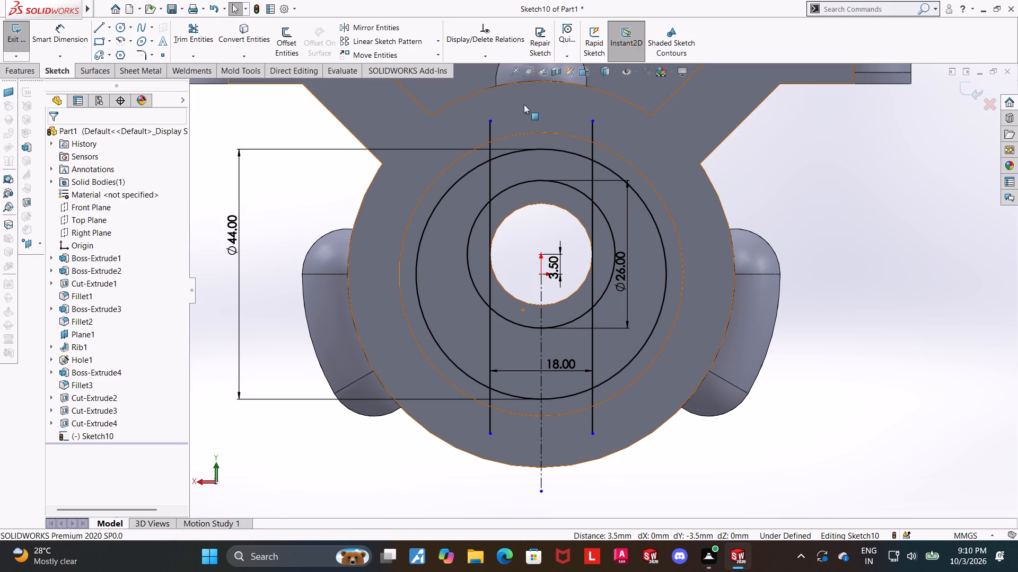
click(960, 90)
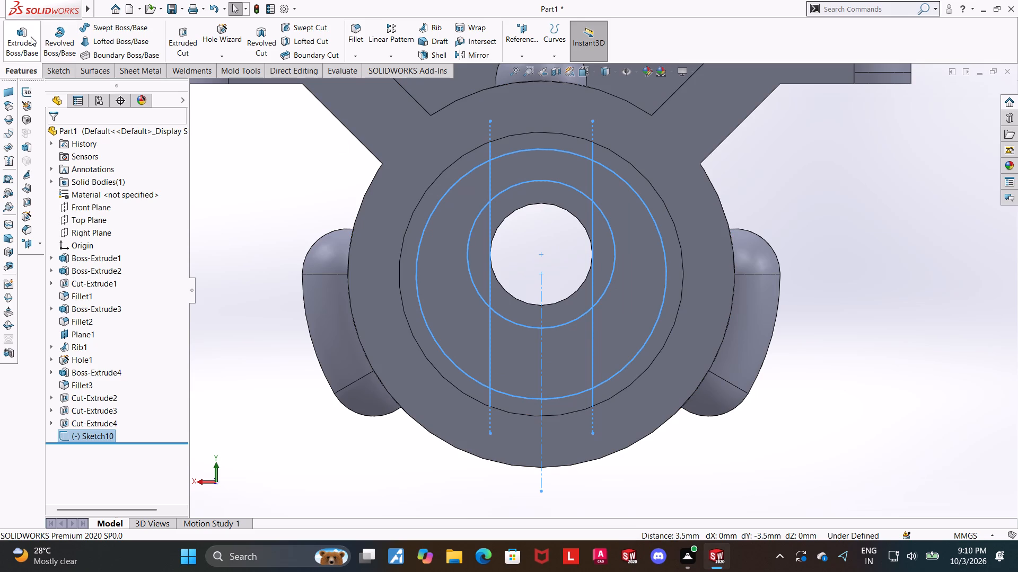
Cut the two side regions between the 44 mm and 26 mm circles, outside the 18 mm strip, blind 8 mm deep.
click(186, 28)
middle_drag(245, 182, 263, 191)
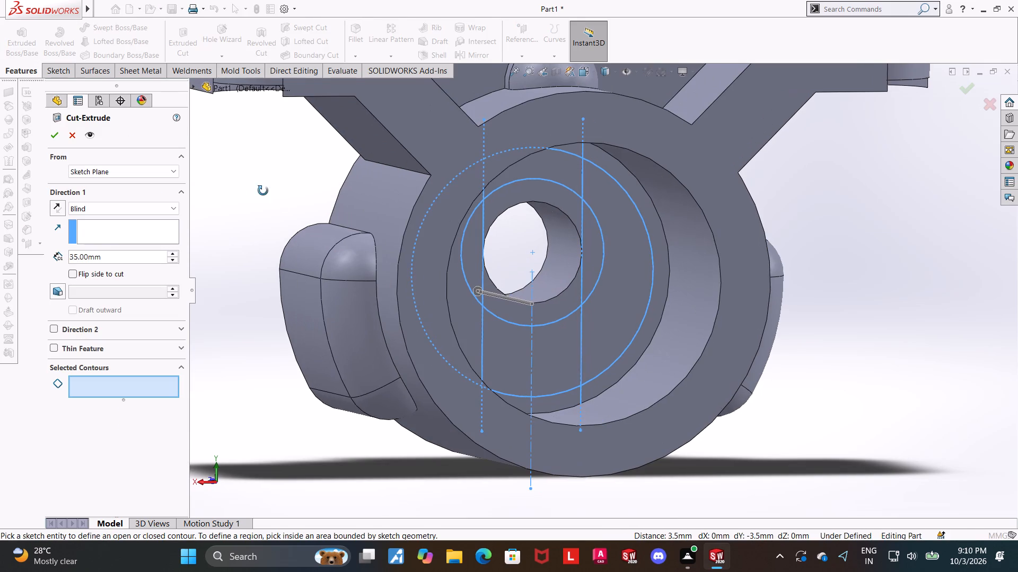
middle_drag(263, 191, 264, 191)
middle_drag(528, 356, 493, 343)
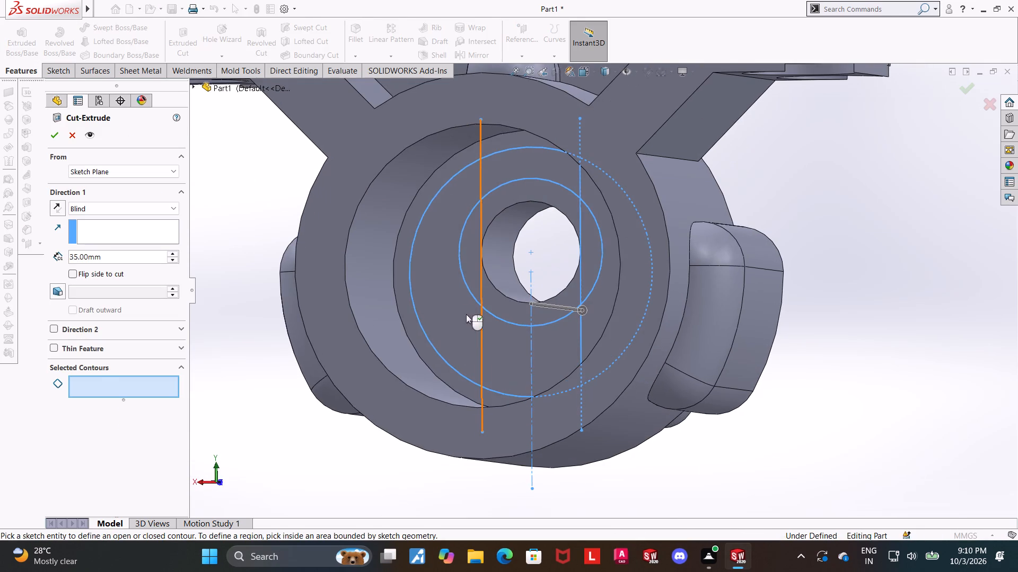
click(455, 302)
scroll(508, 327, up, 1)
middle_drag(510, 327, 519, 330)
click(608, 299)
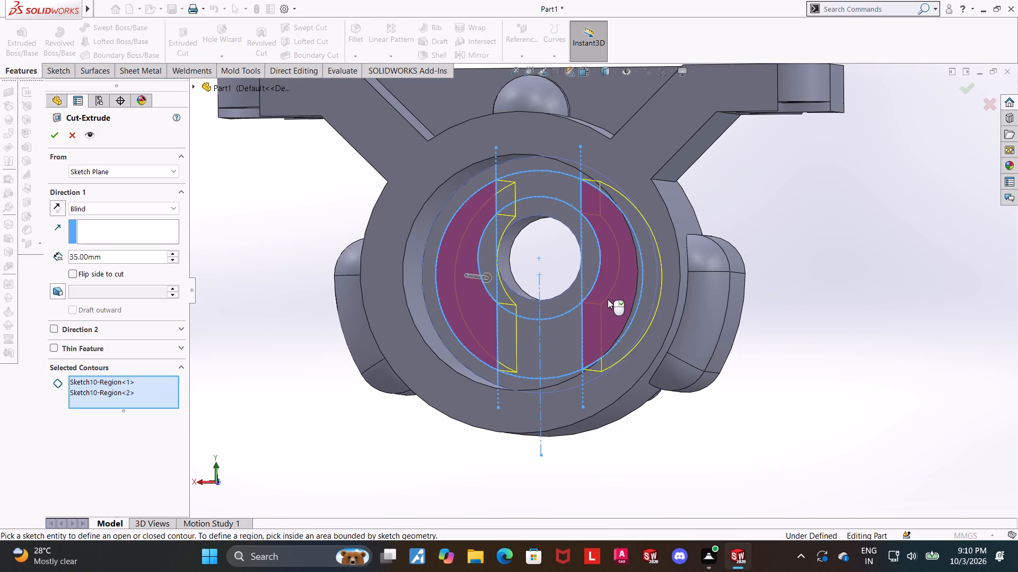
middle_drag(594, 300, 607, 305)
middle_drag(594, 307, 726, 316)
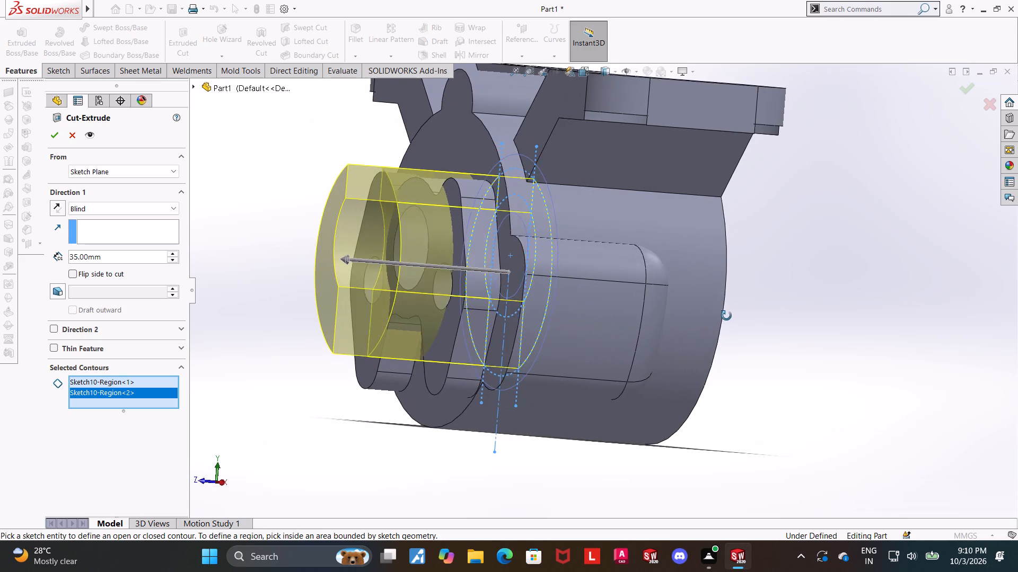
middle_drag(726, 316, 720, 316)
drag(159, 256, 0, 249)
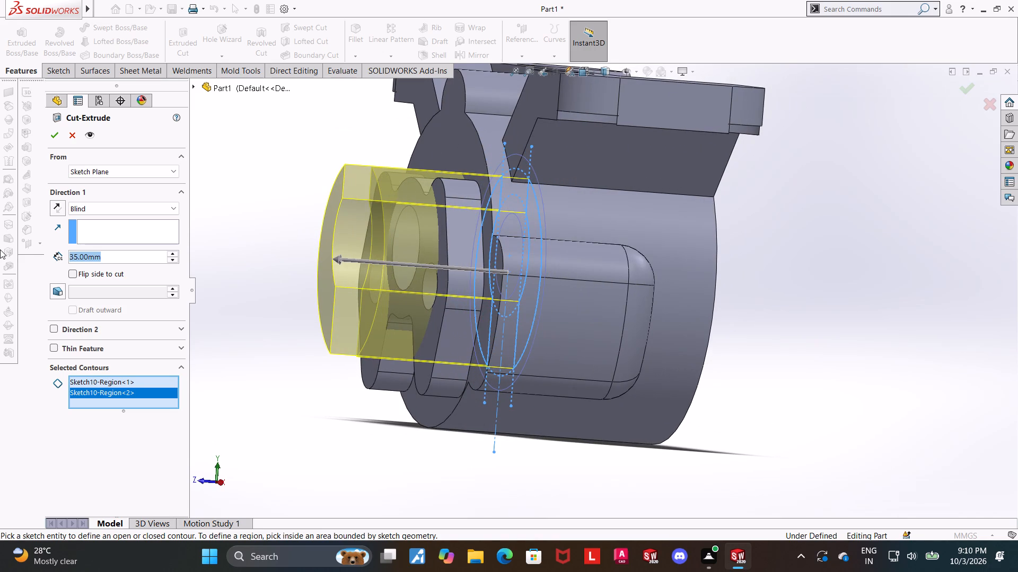
key(8)
key(Return)
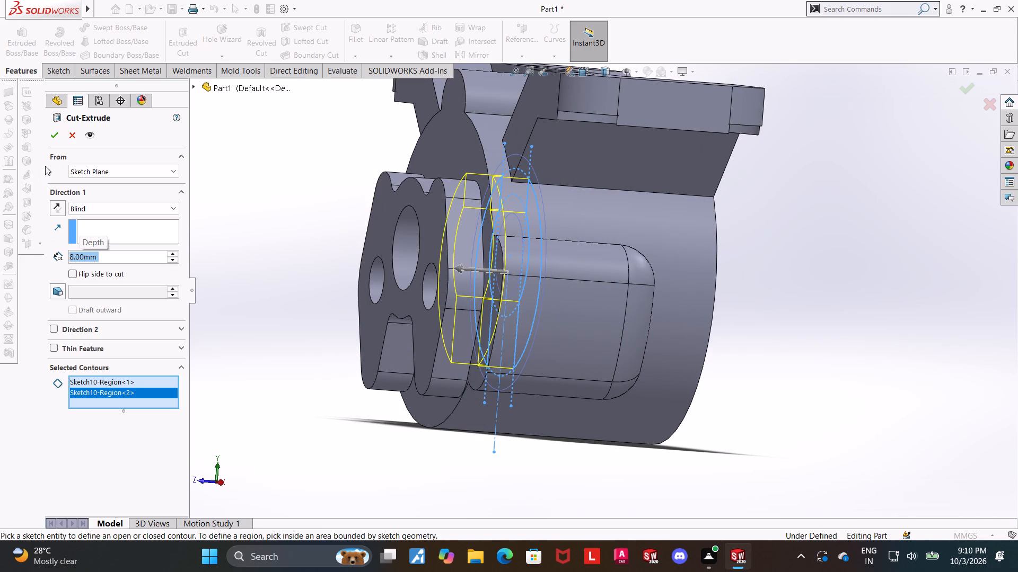
click(52, 141)
click(806, 267)
Reopen the sketch of the bore-floor pocket cut for editing.
scroll(828, 275, up, 1)
middle_drag(820, 278, 686, 261)
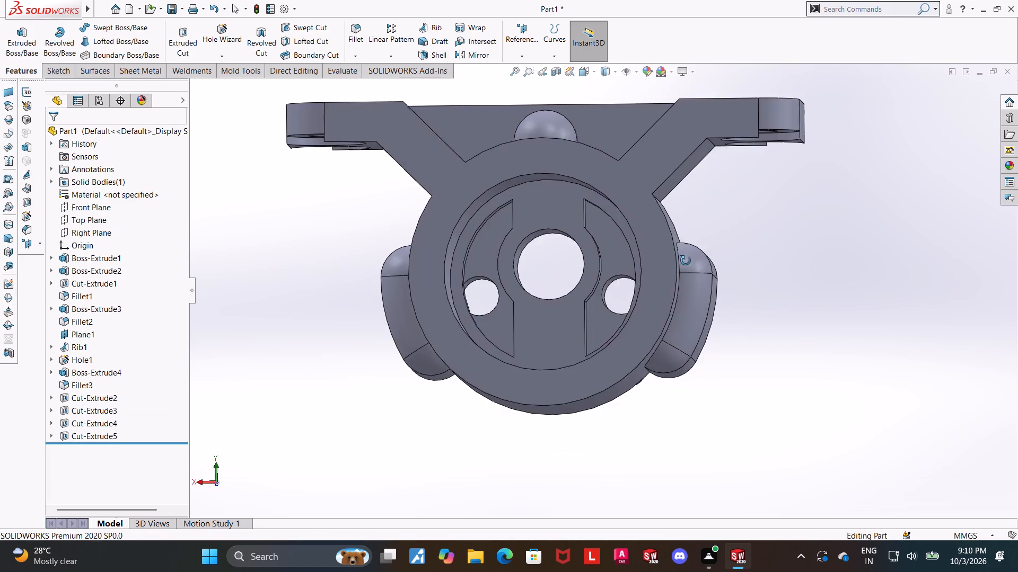
middle_drag(686, 261, 699, 268)
middle_drag(814, 294, 796, 306)
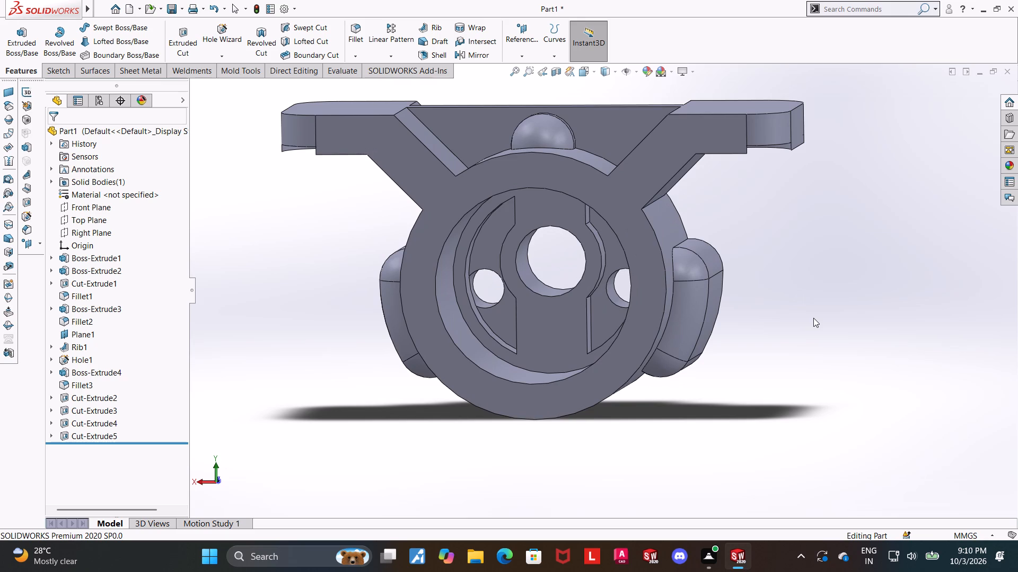
middle_drag(847, 323, 846, 328)
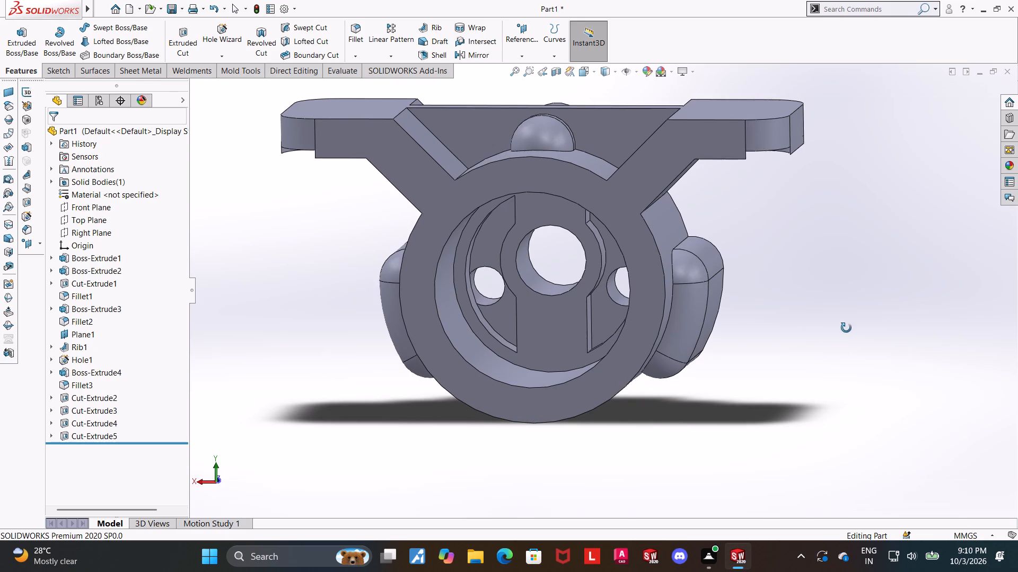
middle_drag(846, 328, 852, 324)
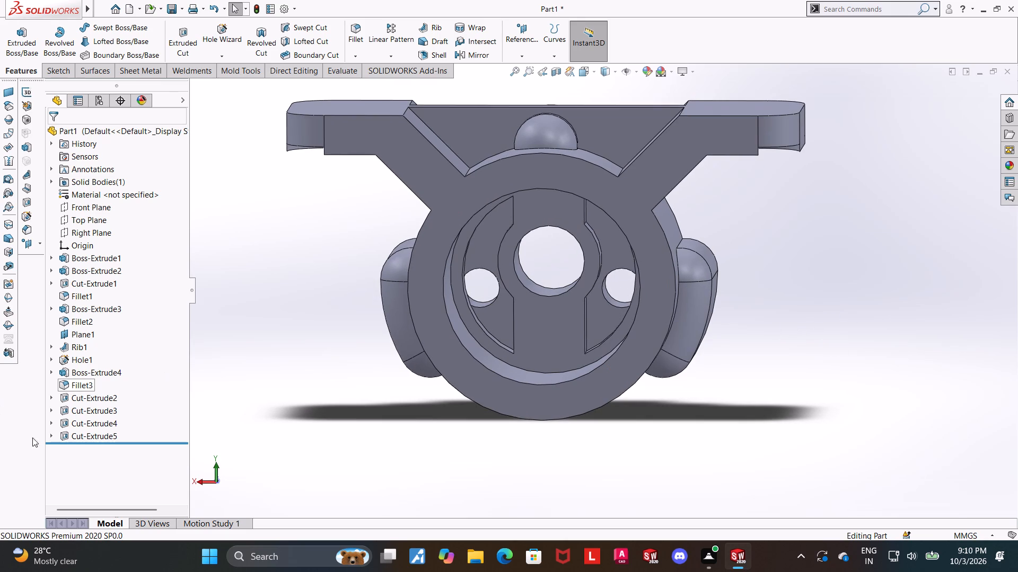
click(49, 432)
click(71, 445)
click(80, 449)
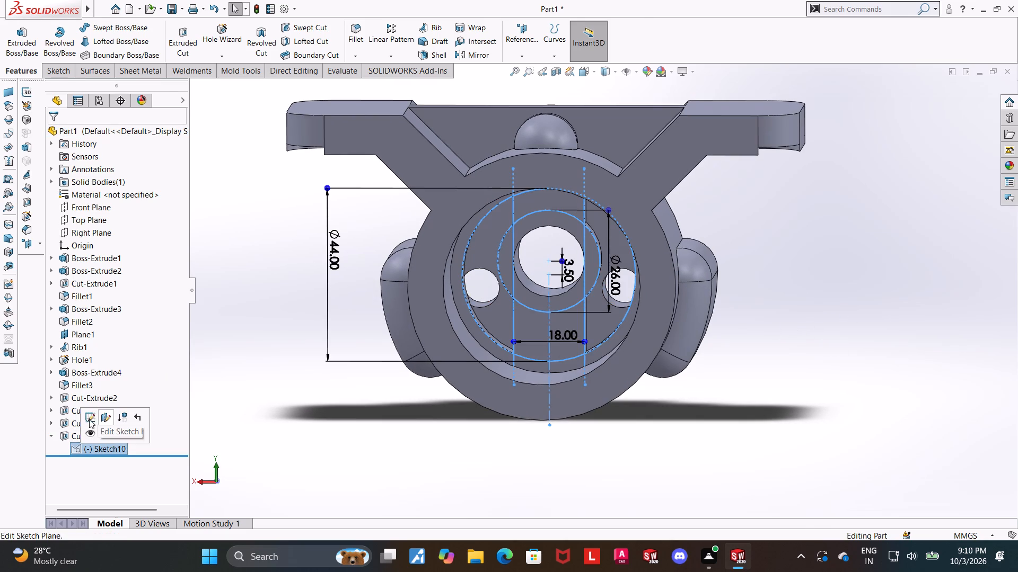
Make the ends of both strip lines coincident with the 44 mm circle in the pocket sketch, fully defining it, and exit the sketch.
click(87, 419)
drag(946, 335, 945, 327)
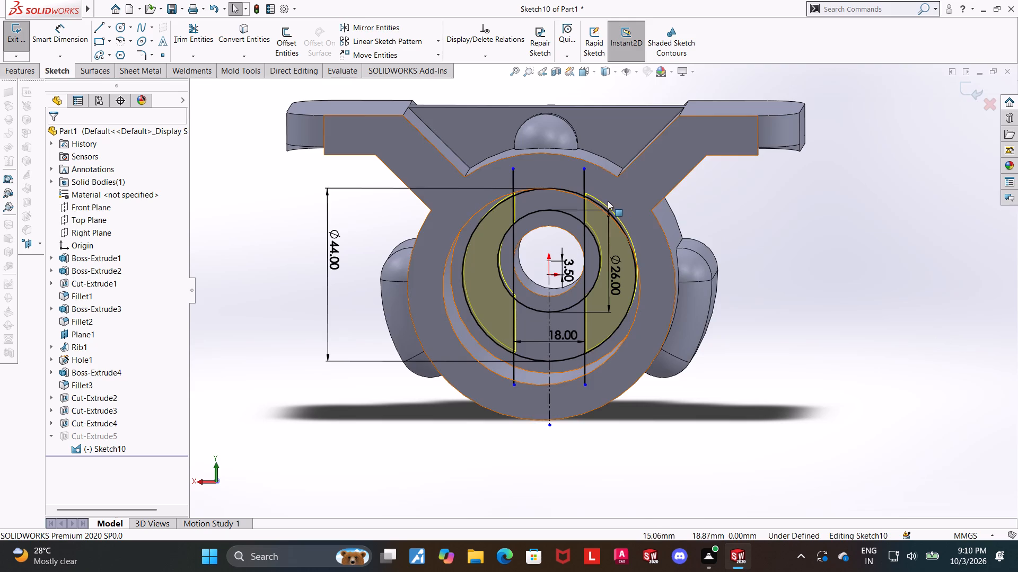
scroll(480, 195, down, 5)
click(610, 165)
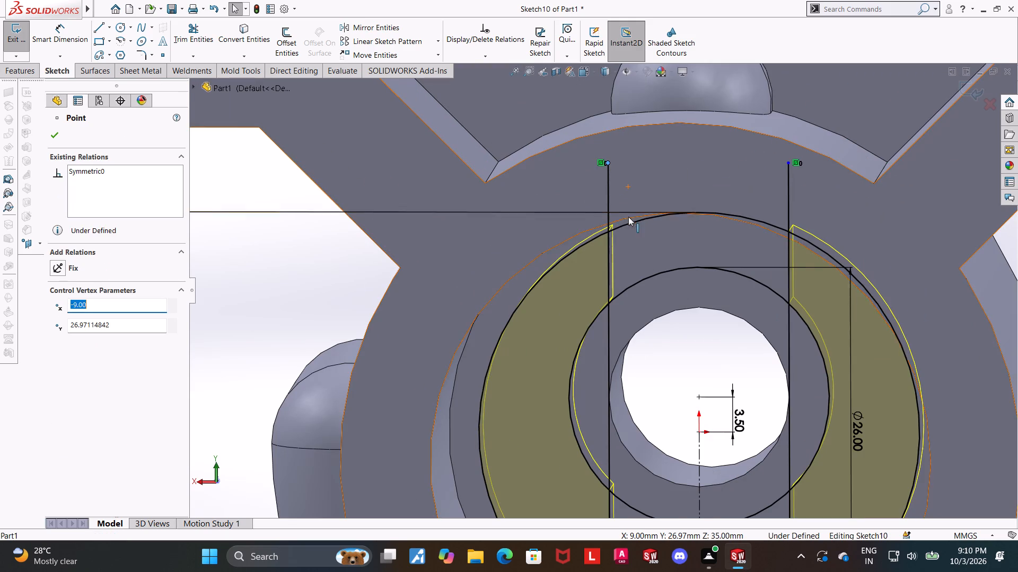
ctrl+click(628, 224)
click(56, 343)
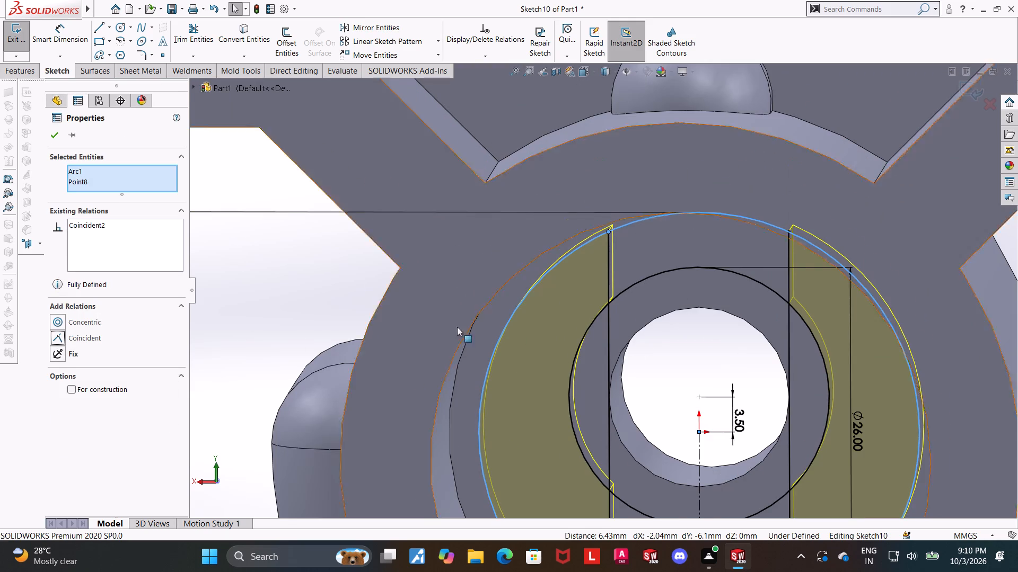
scroll(887, 261, up, 5)
click(896, 330)
scroll(594, 457, down, 4)
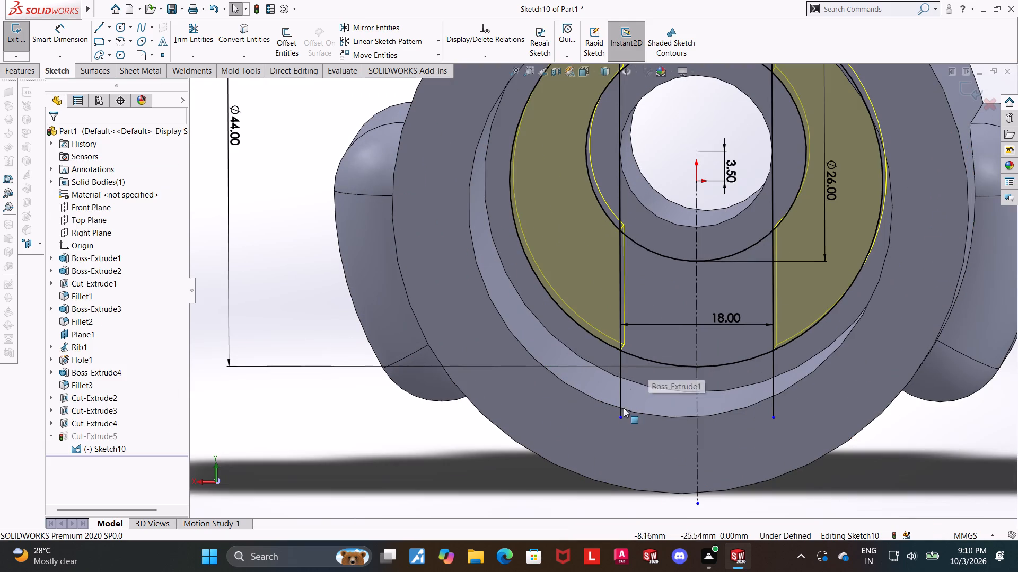
click(621, 419)
ctrl+click(643, 358)
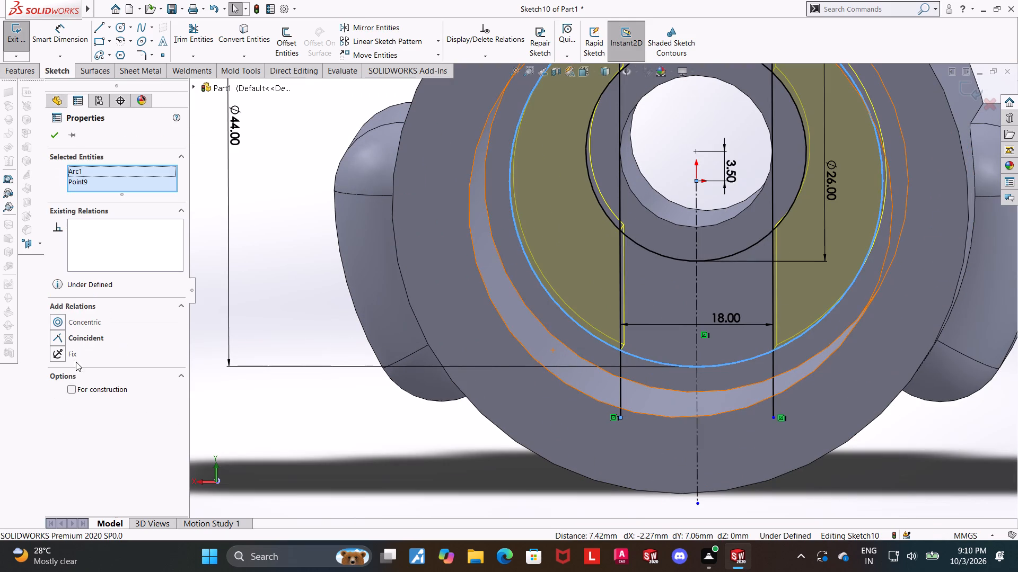
click(62, 337)
click(49, 137)
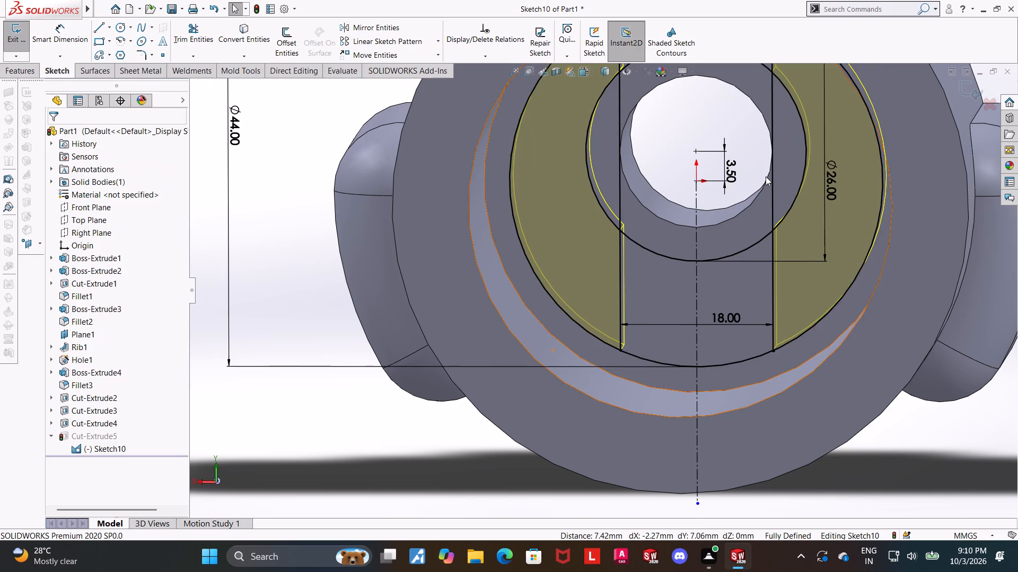
scroll(792, 185, up, 4)
scroll(959, 115, up, 1)
click(970, 88)
click(823, 252)
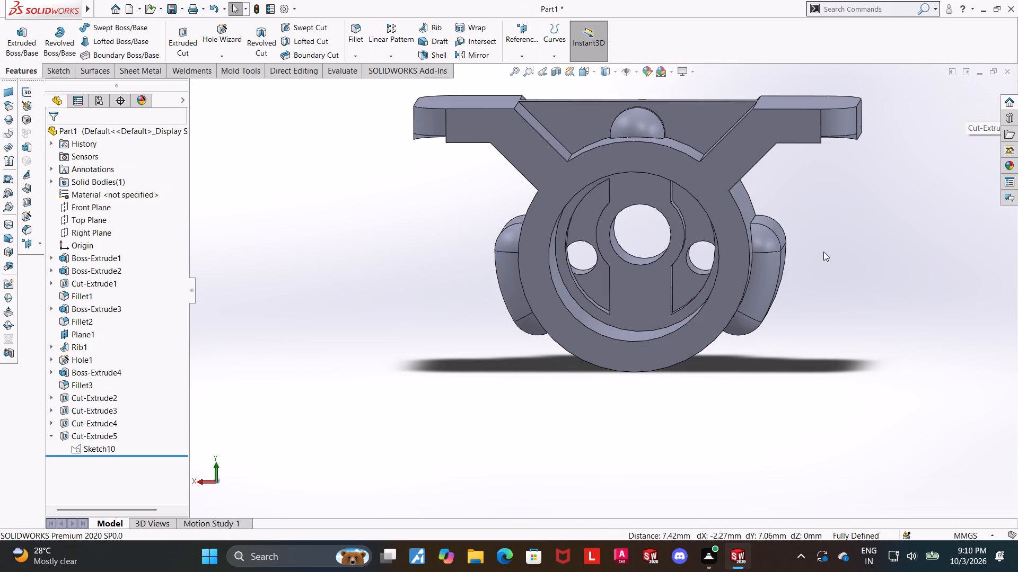
Start a 2 mm constant-radius fillet and select the four 8 mm-deep corner edges of the +X side pocket in the bore floor.
scroll(704, 250, down, 2)
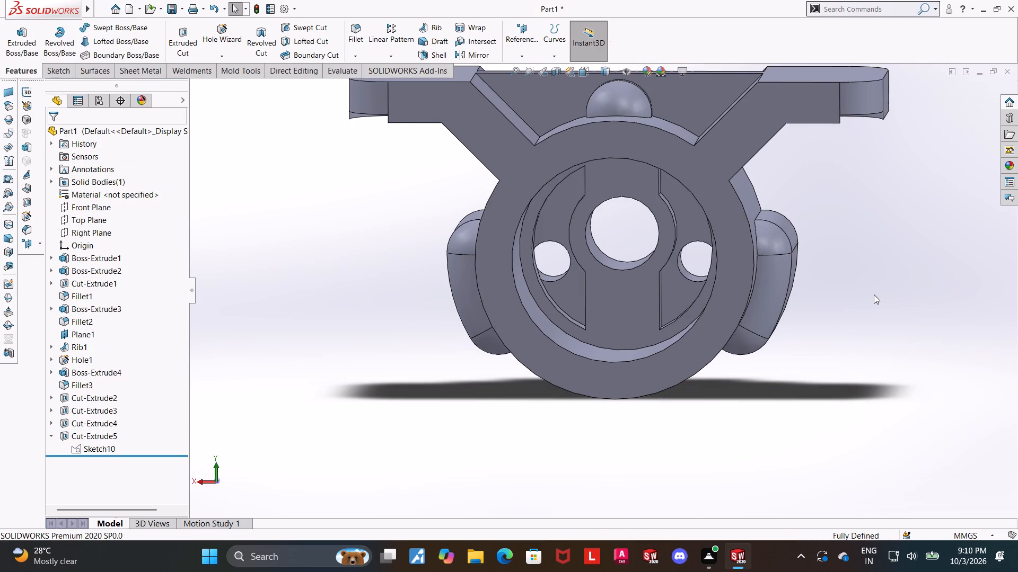
click(53, 436)
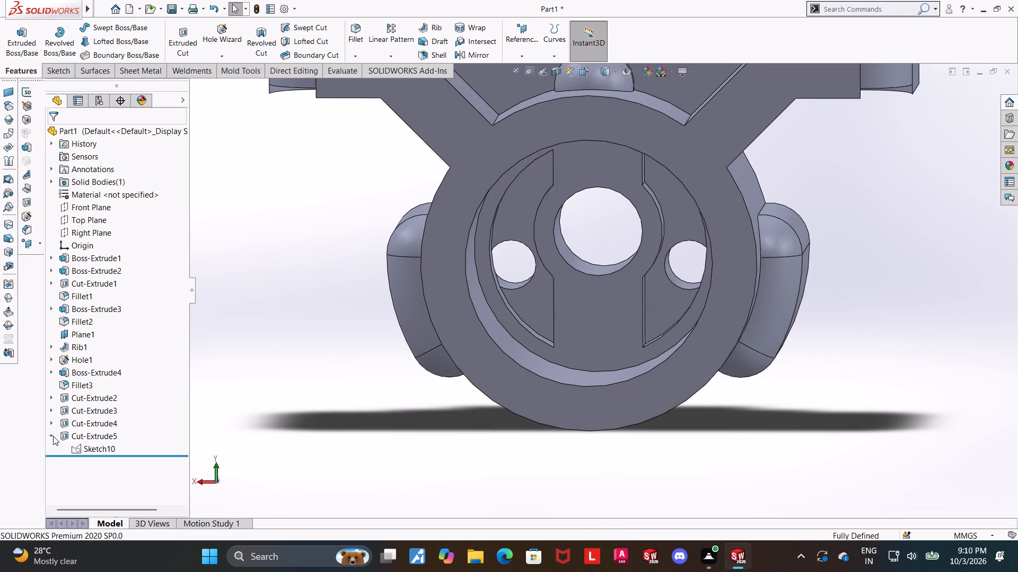
scroll(897, 385, up, 1)
middle_drag(715, 240, 708, 240)
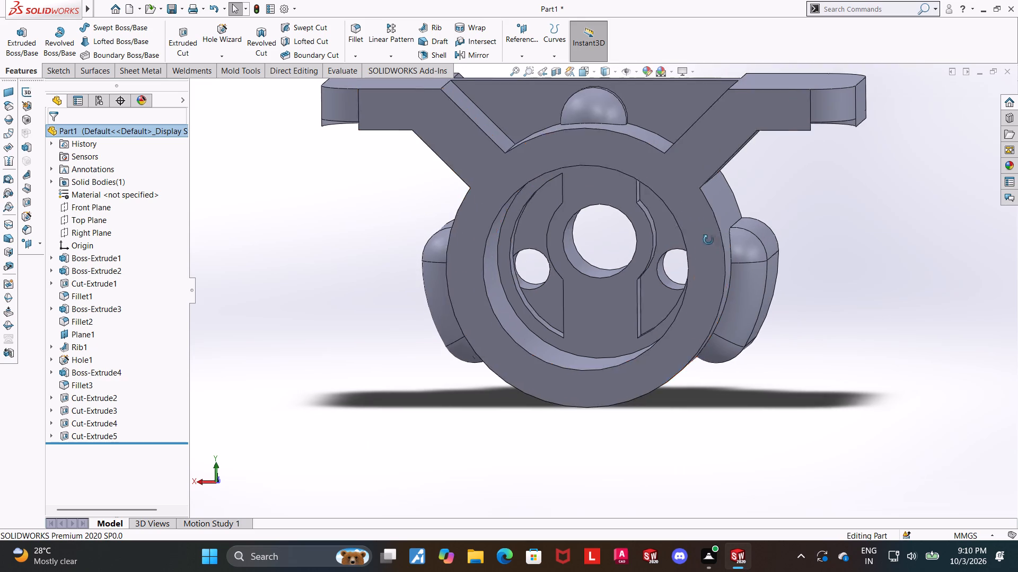
middle_drag(708, 240, 704, 242)
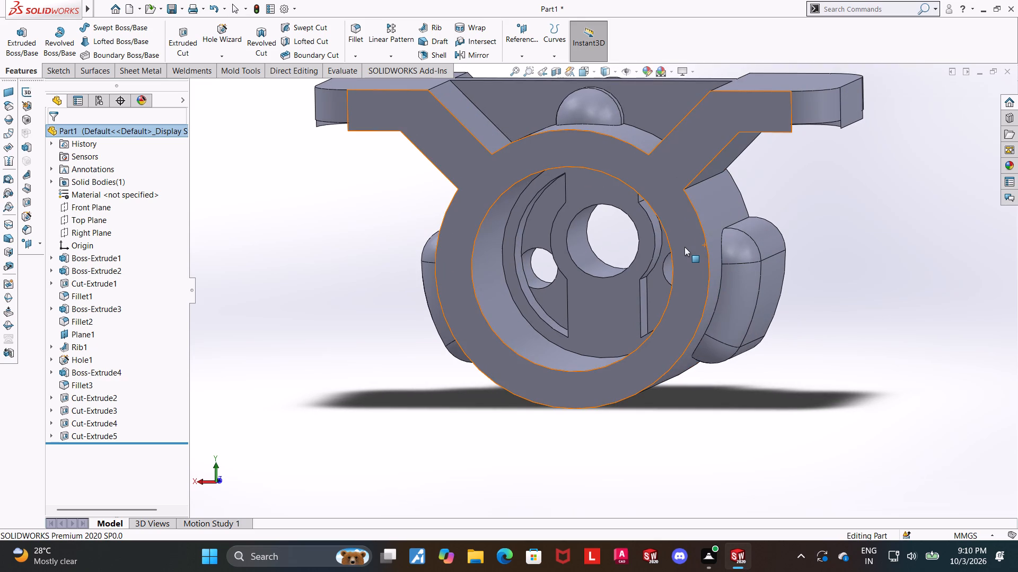
middle_drag(684, 247, 698, 240)
click(361, 35)
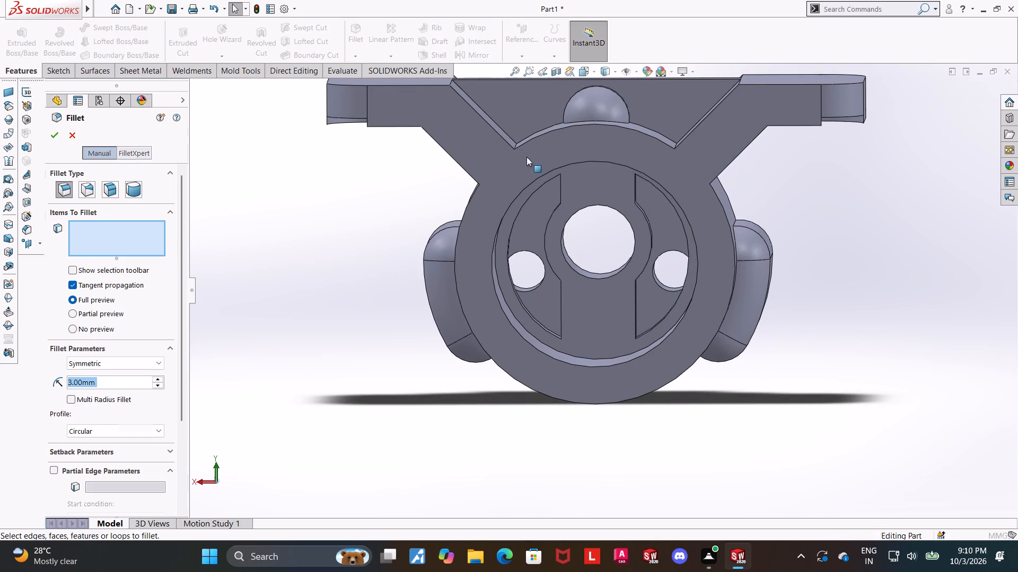
scroll(576, 181, down, 6)
middle_drag(590, 184, 624, 142)
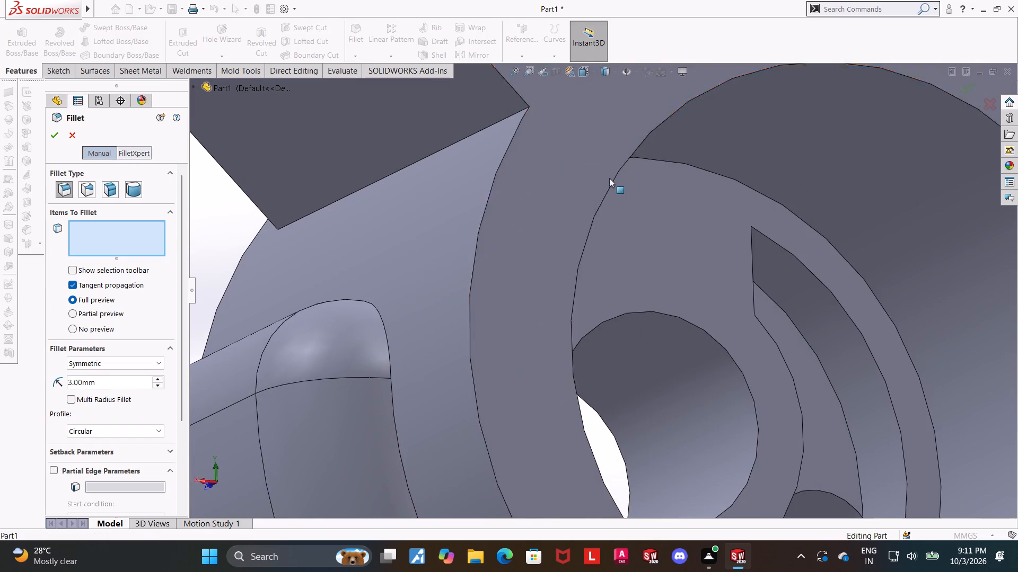
middle_drag(647, 236, 608, 199)
scroll(576, 238, down, 2)
middle_drag(534, 254, 542, 258)
middle_drag(546, 267, 555, 293)
click(507, 229)
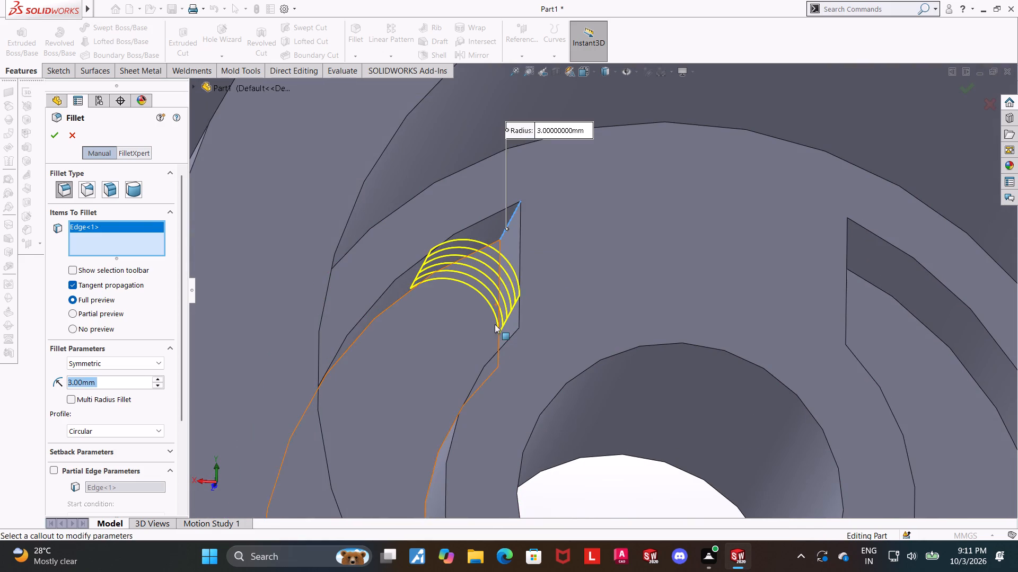
middle_drag(543, 323, 545, 404)
scroll(533, 402, up, 5)
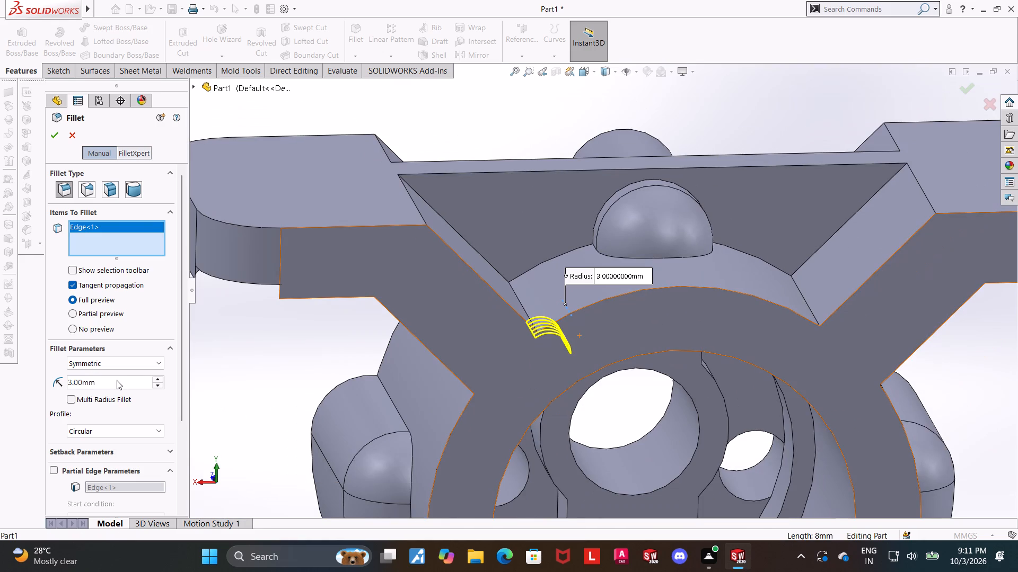
click(117, 380)
drag(118, 385, 37, 377)
key(2)
key(Return)
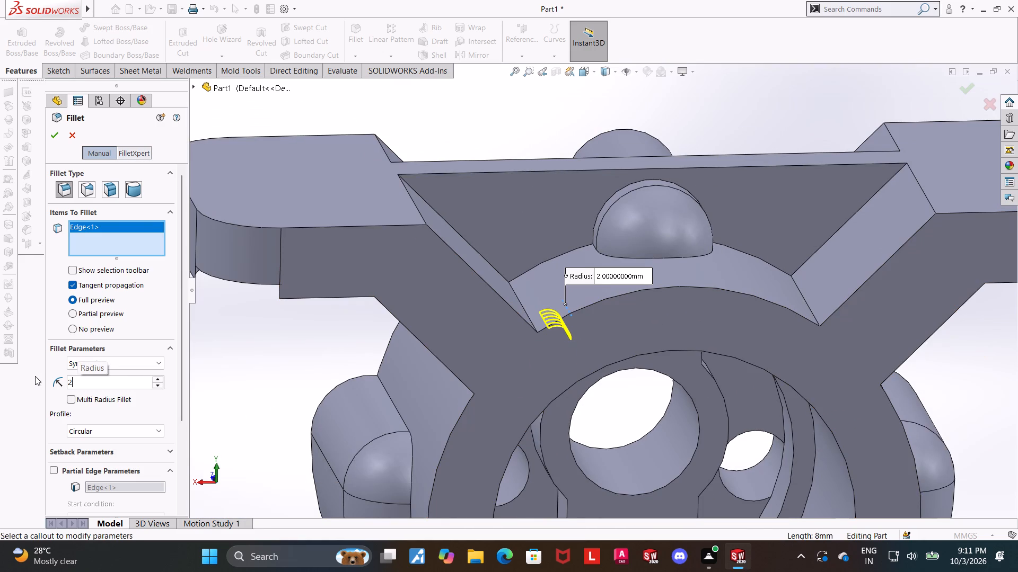
scroll(683, 454, up, 3)
middle_drag(646, 435, 632, 377)
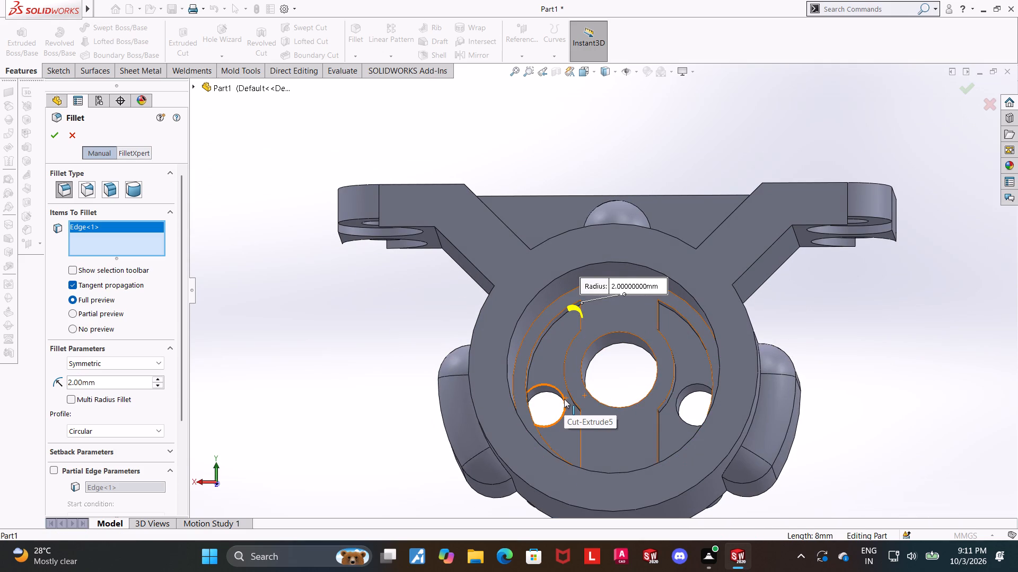
scroll(585, 403, down, 4)
middle_drag(582, 229, 591, 244)
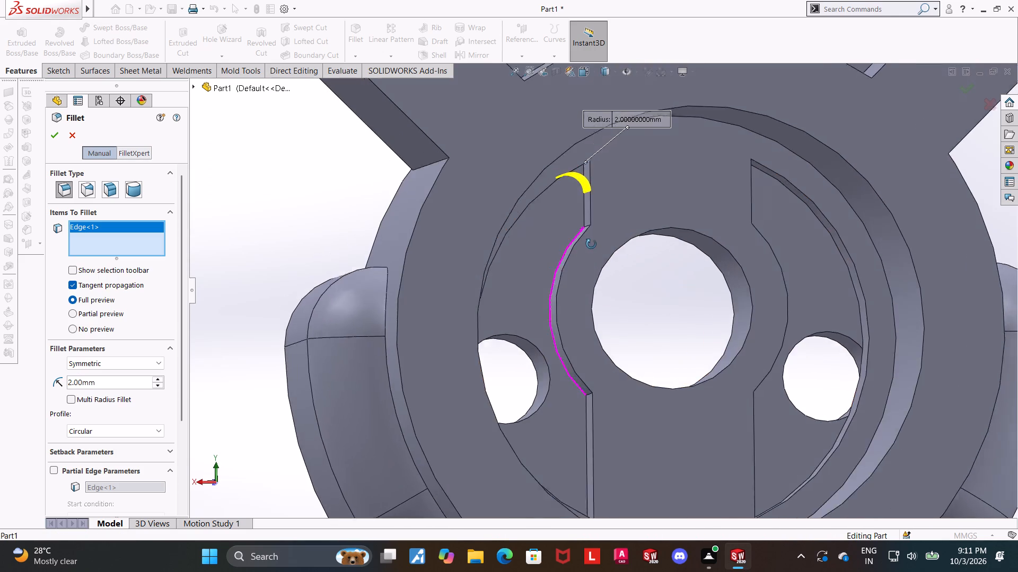
middle_drag(591, 244, 594, 254)
scroll(587, 220, down, 3)
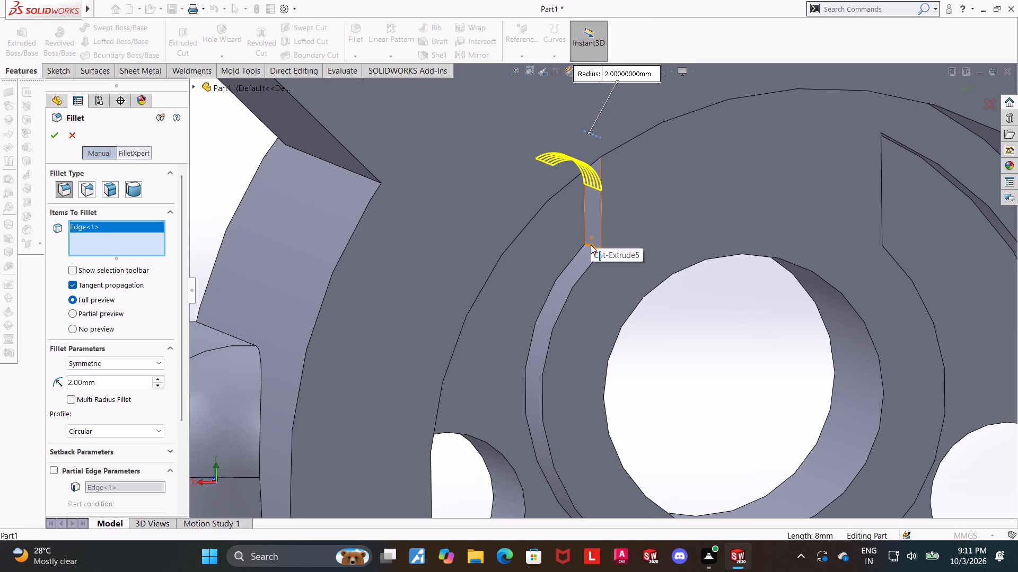
click(591, 245)
scroll(601, 331, up, 2)
scroll(607, 396, up, 4)
scroll(594, 392, down, 5)
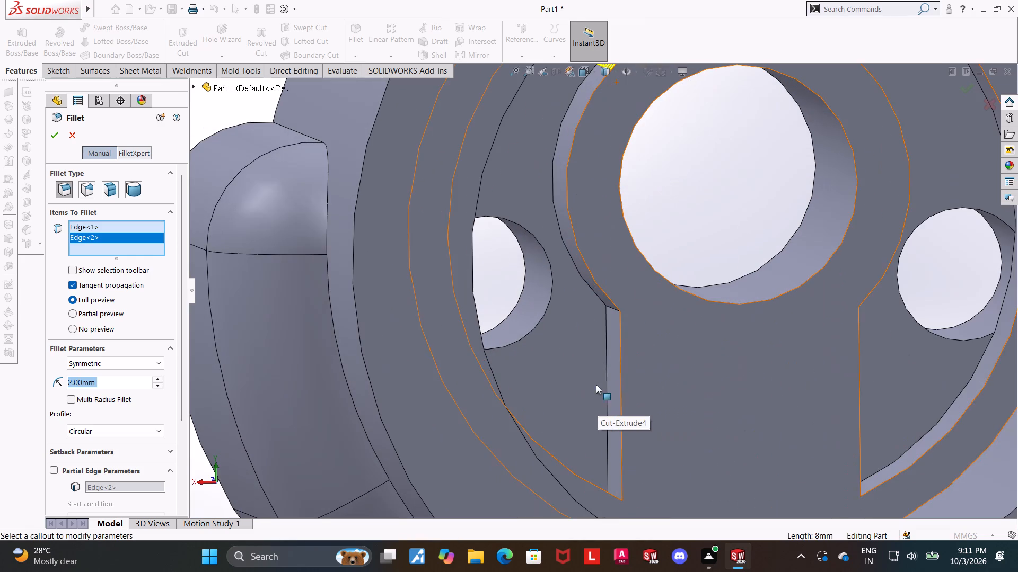
click(613, 310)
scroll(623, 421, up, 1)
middle_drag(622, 421, 620, 472)
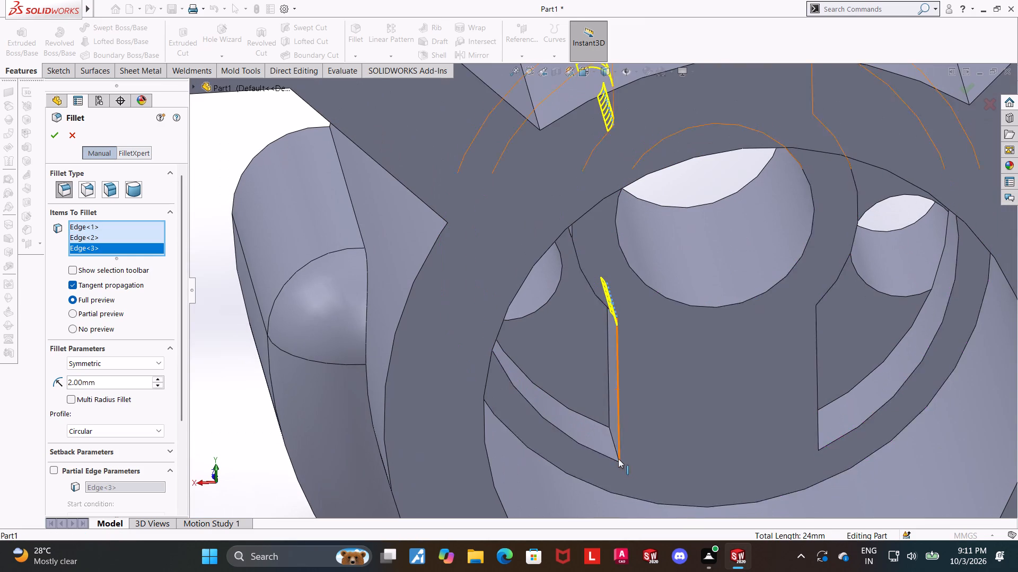
click(615, 441)
Add the four matching corner edges of the opposite side pocket and finish the 2 mm fillet.
scroll(649, 456, up, 5)
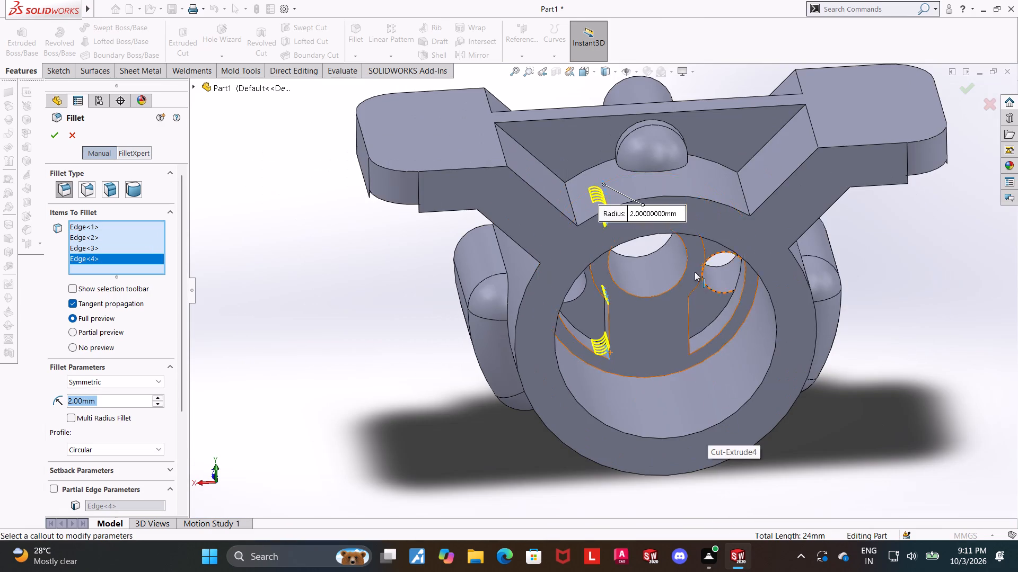
middle_drag(690, 338, 652, 343)
middle_drag(676, 350, 699, 345)
scroll(715, 299, down, 6)
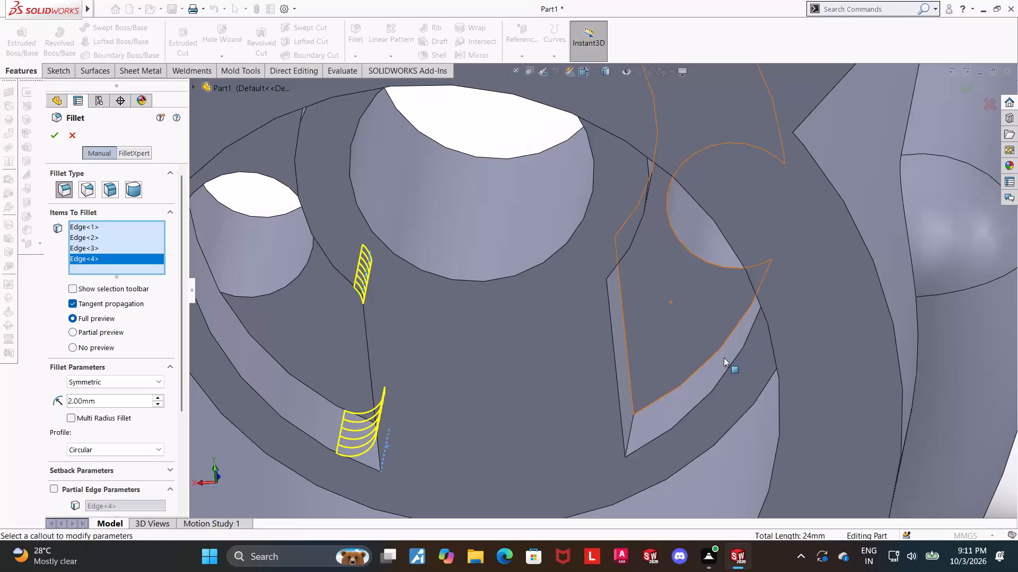
click(631, 429)
middle_drag(620, 343, 614, 256)
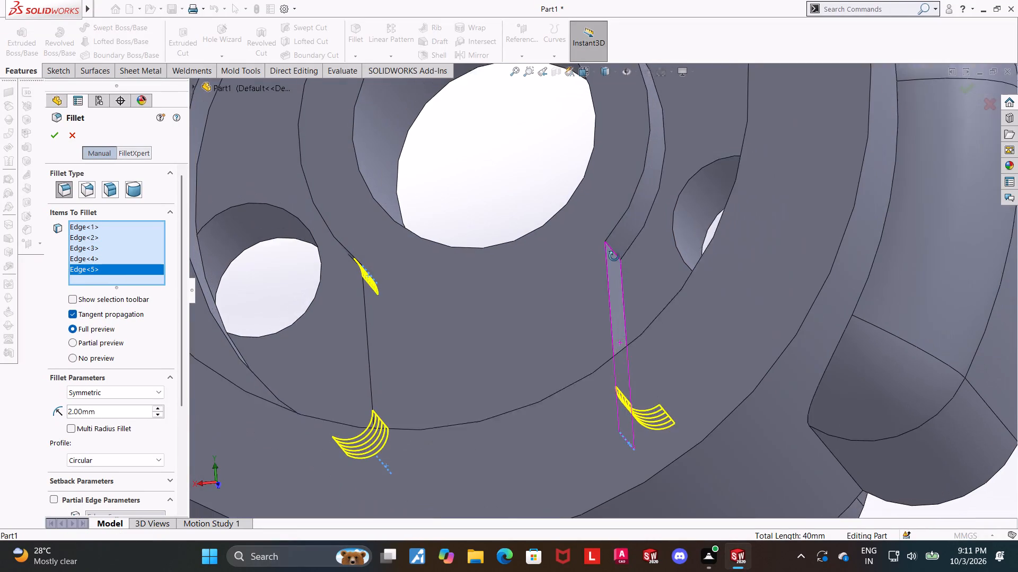
middle_drag(614, 256, 613, 255)
click(618, 256)
scroll(618, 257, up, 6)
scroll(609, 182, down, 5)
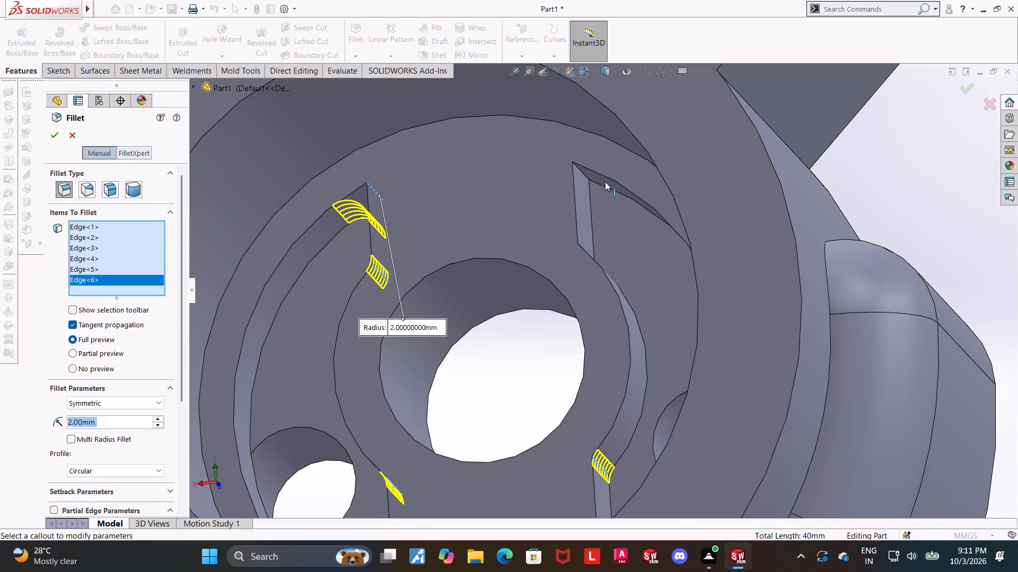
click(582, 173)
middle_drag(595, 209, 597, 257)
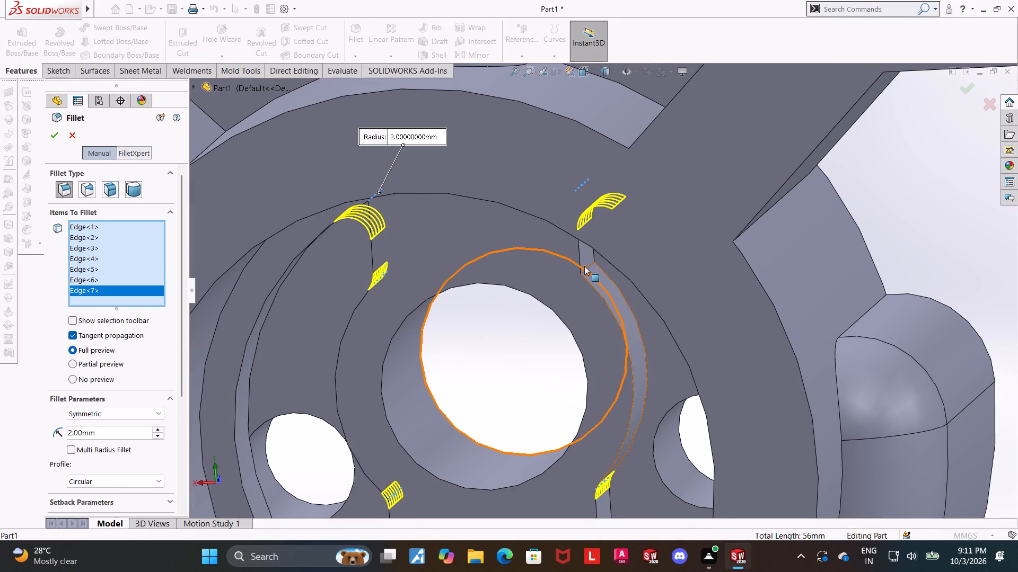
click(587, 266)
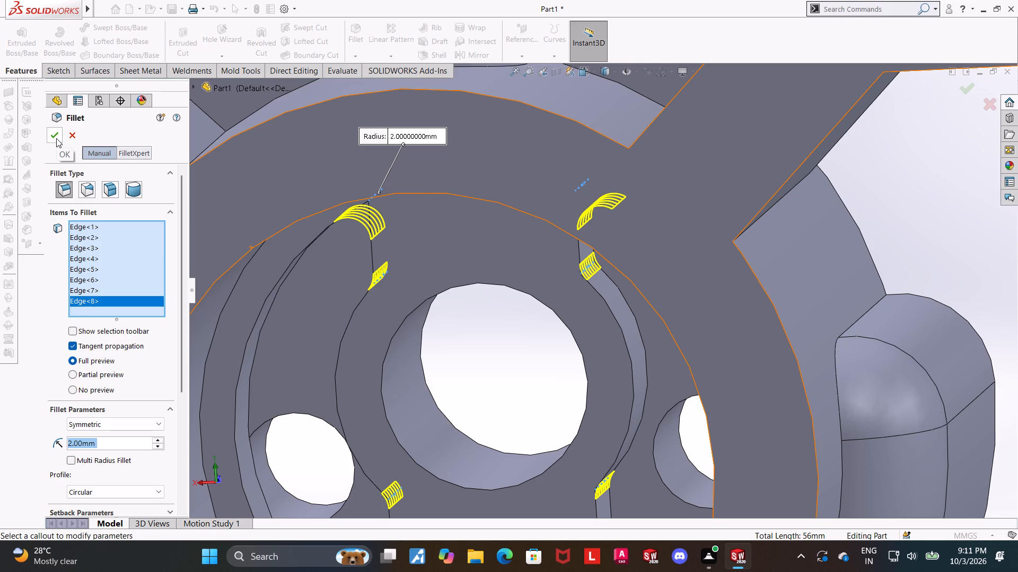
click(56, 138)
Inspect the filleted pockets and the overall part from several directions.
scroll(676, 319, up, 6)
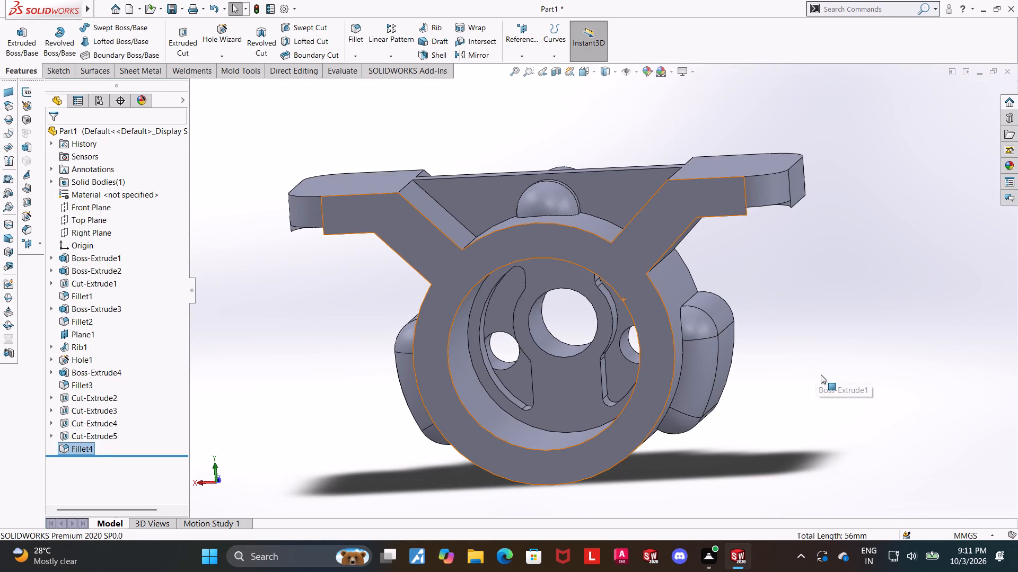
click(821, 374)
scroll(813, 376, up, 3)
middle_drag(808, 377, 821, 328)
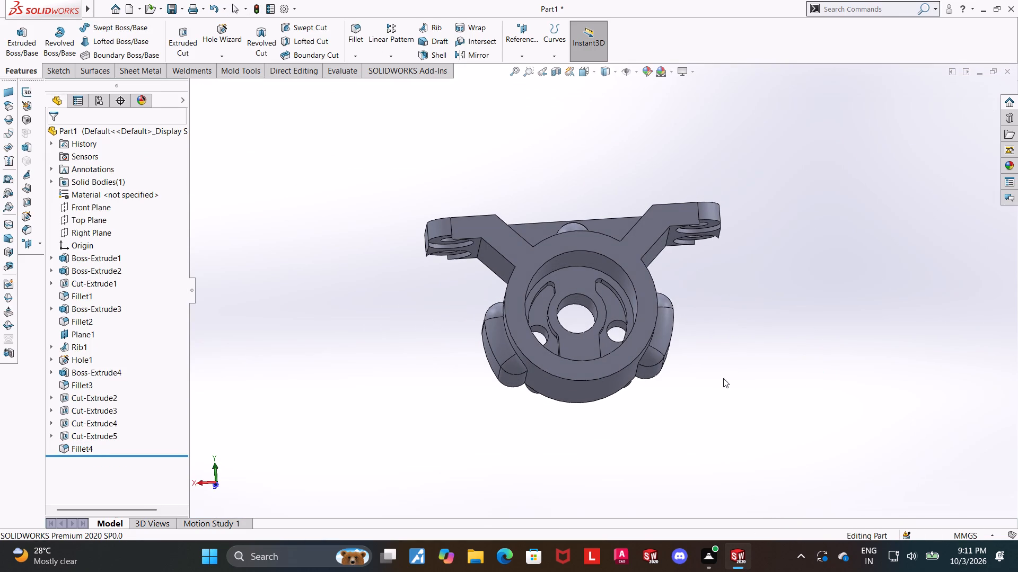
middle_drag(719, 379, 727, 289)
middle_drag(724, 323, 703, 316)
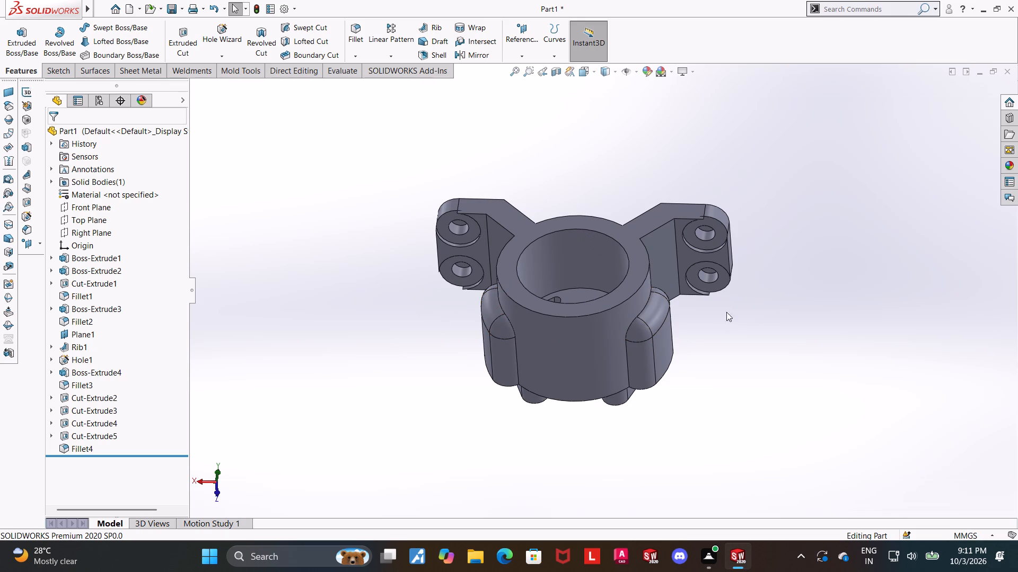
middle_drag(730, 302, 722, 413)
Chamfer the cylindrical face of the central through-hole in the bore floor by 1 mm at 45 degrees.
middle_drag(609, 331, 608, 365)
scroll(609, 347, up, 1)
scroll(548, 307, down, 7)
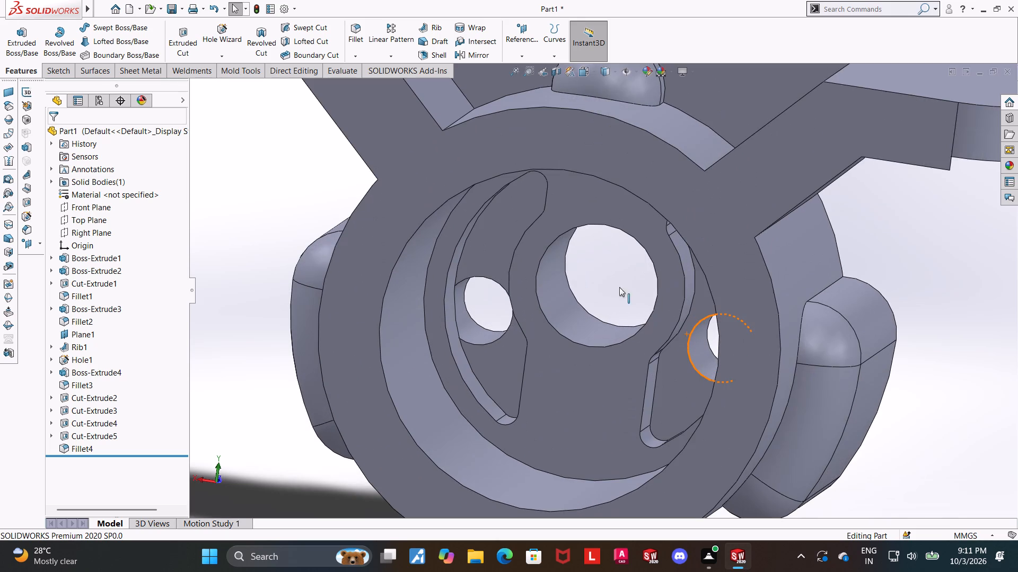
click(356, 56)
click(365, 81)
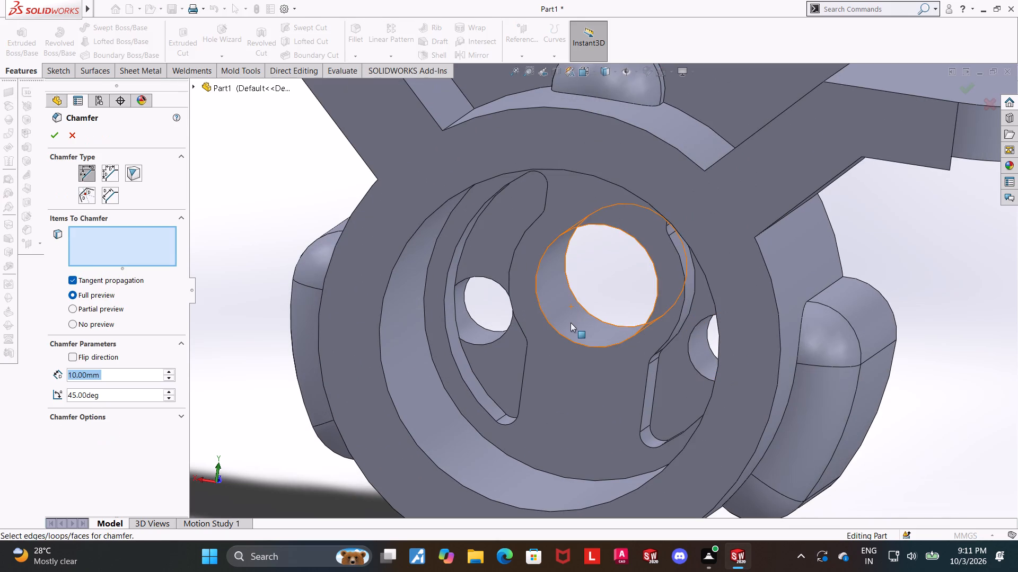
click(571, 323)
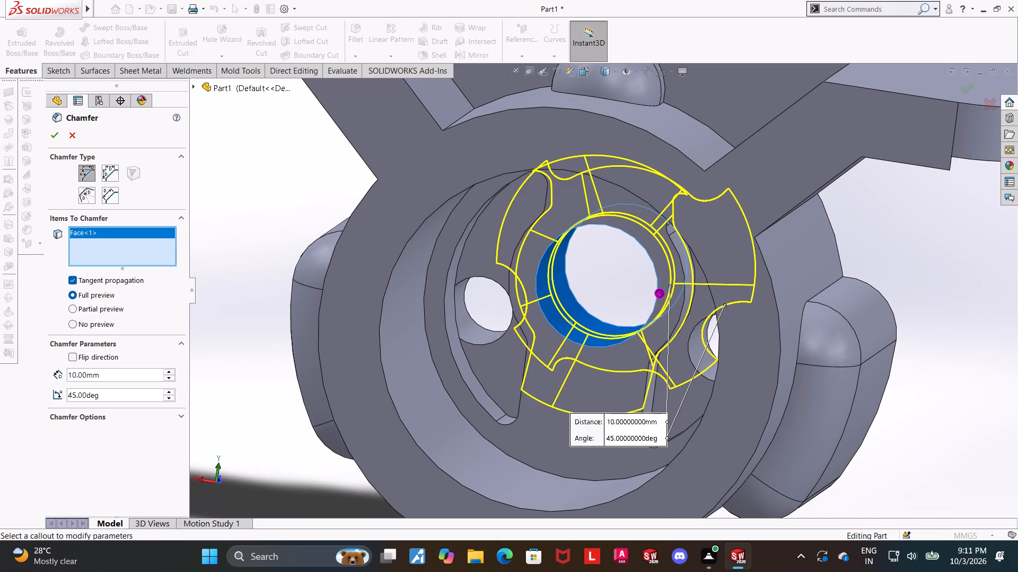
drag(121, 372, 0, 372)
key(1)
key(Return)
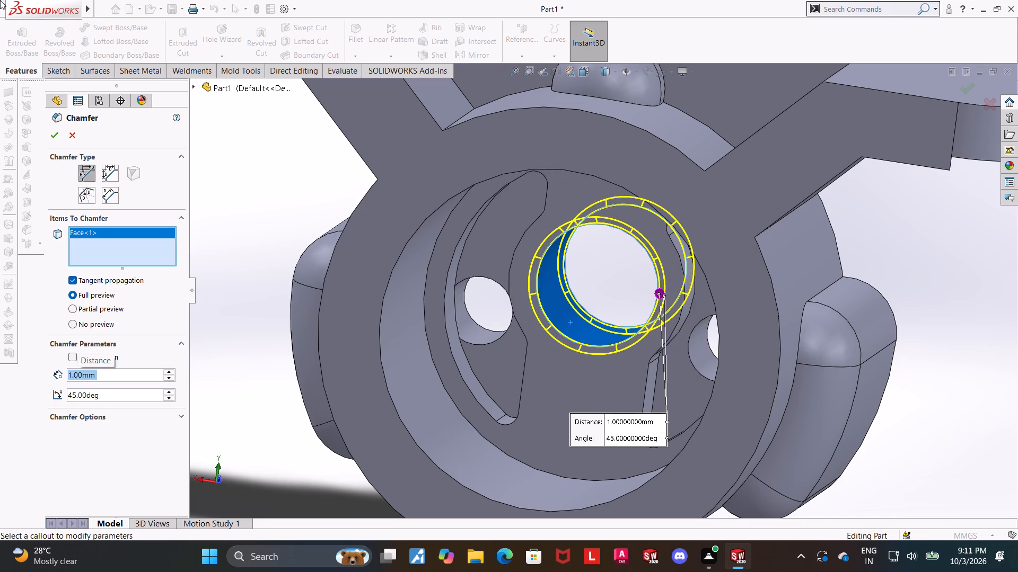
click(47, 136)
click(47, 136)
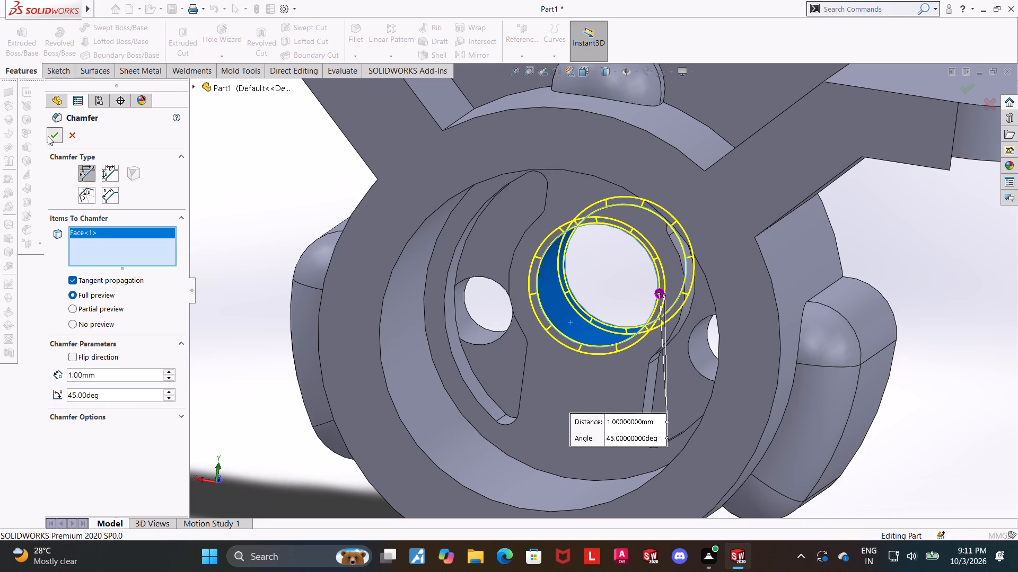
Apply the standard mid-grey colour to Cut-Extrude2 through Cut-Extrude5, Fillet4 and Chamfer1 together.
scroll(874, 319, up, 2)
click(861, 313)
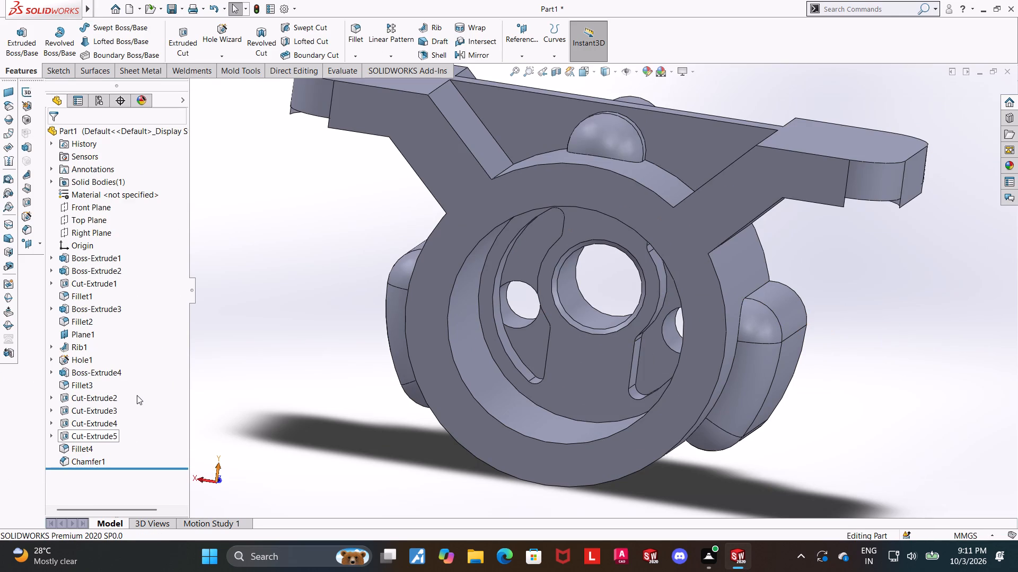
drag(137, 395, 81, 458)
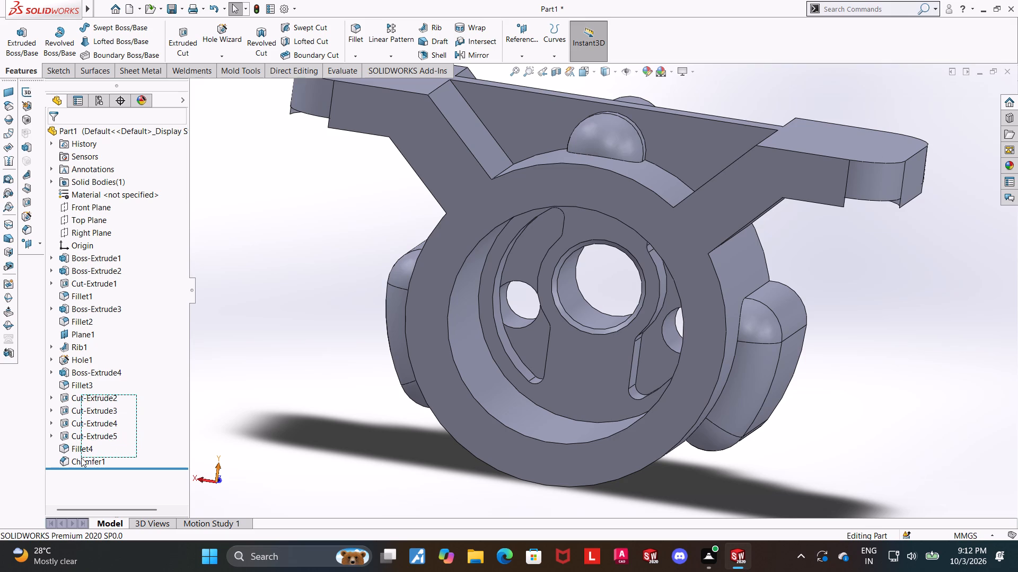
drag(81, 458, 79, 462)
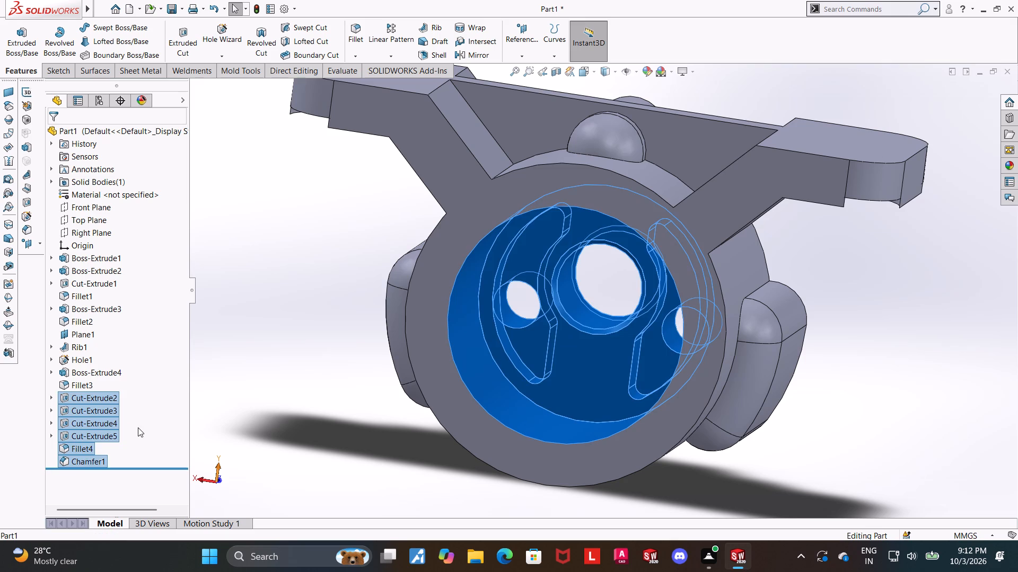
right_click(96, 414)
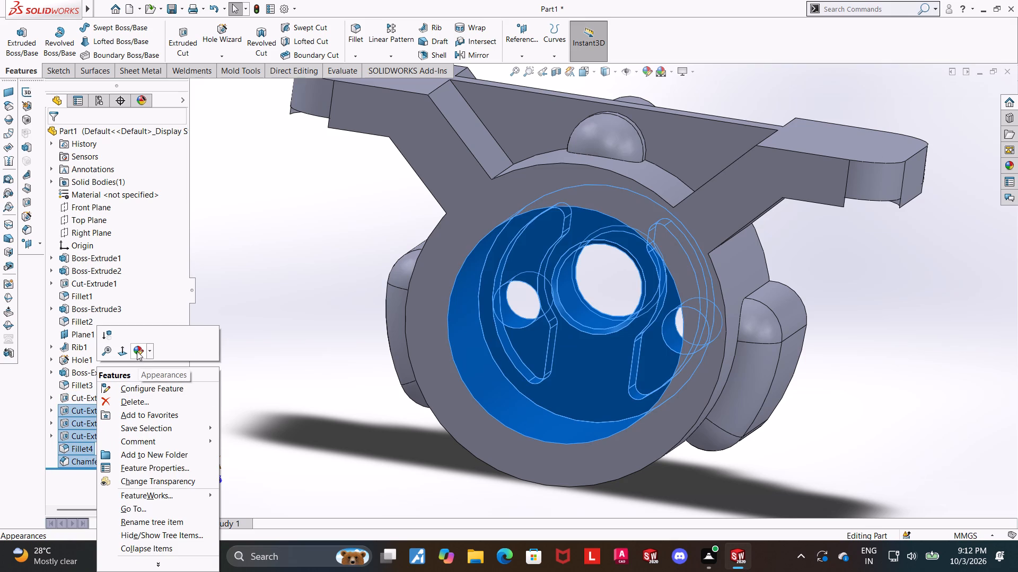
click(137, 351)
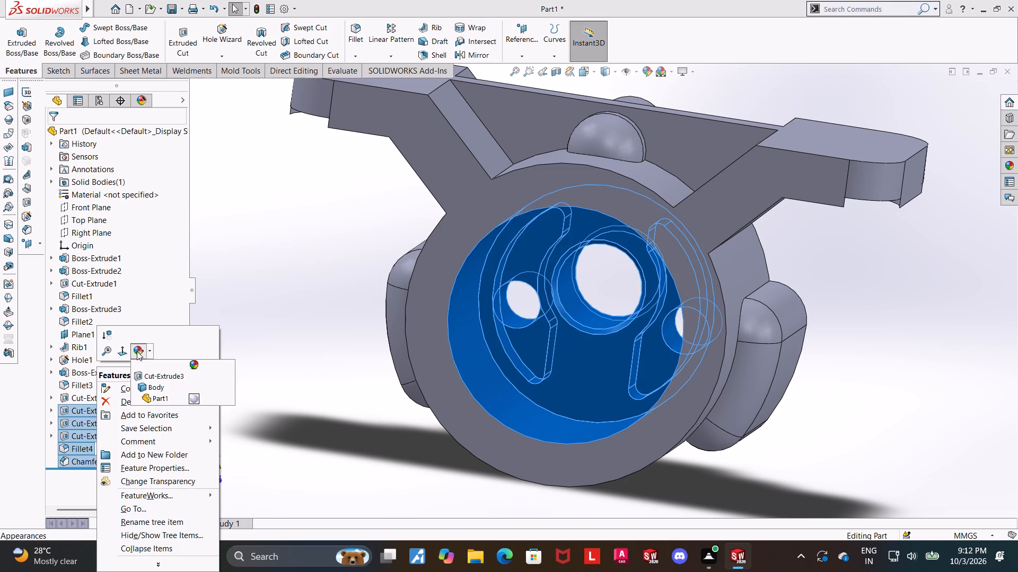
click(173, 378)
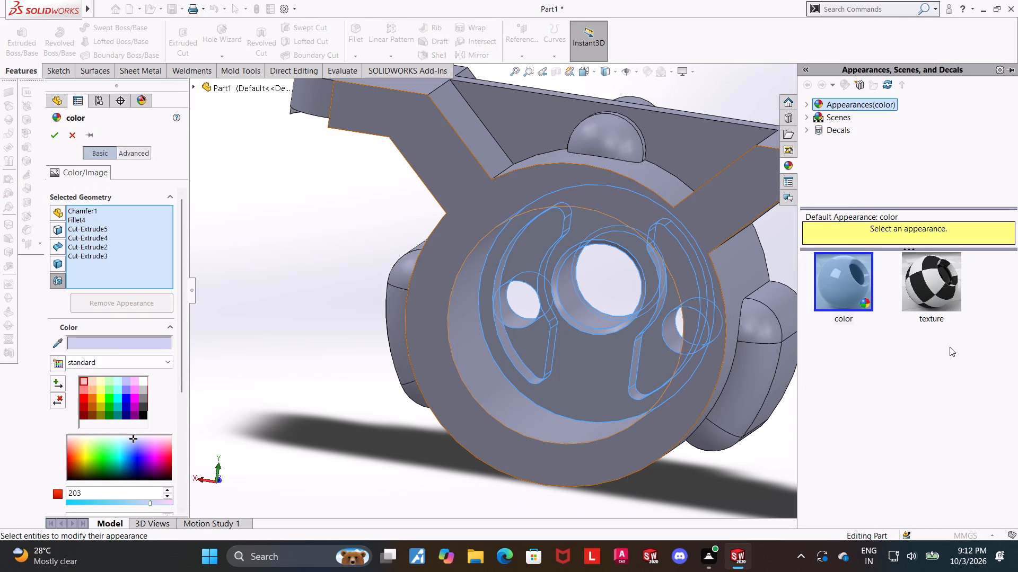
click(143, 406)
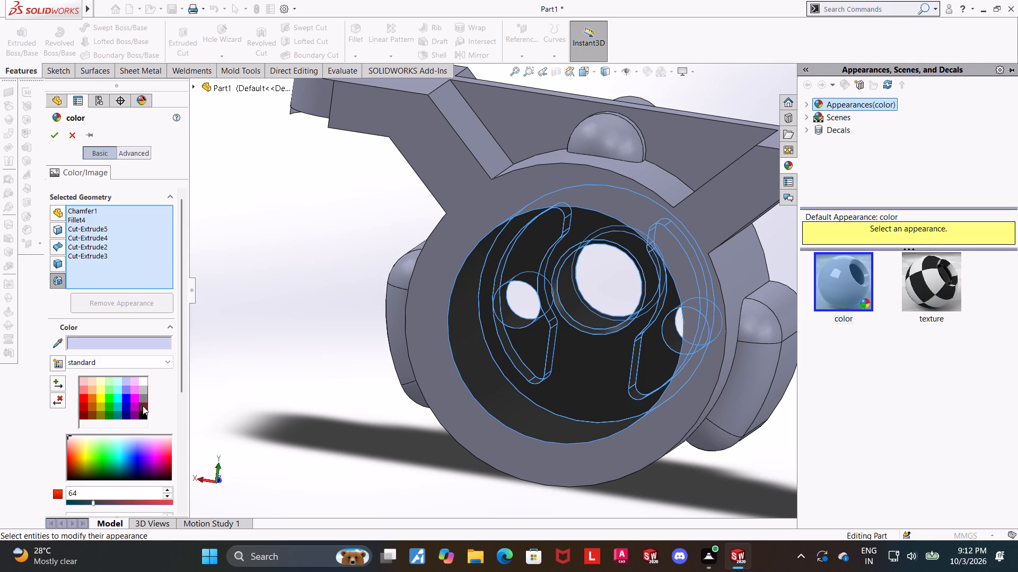
click(146, 400)
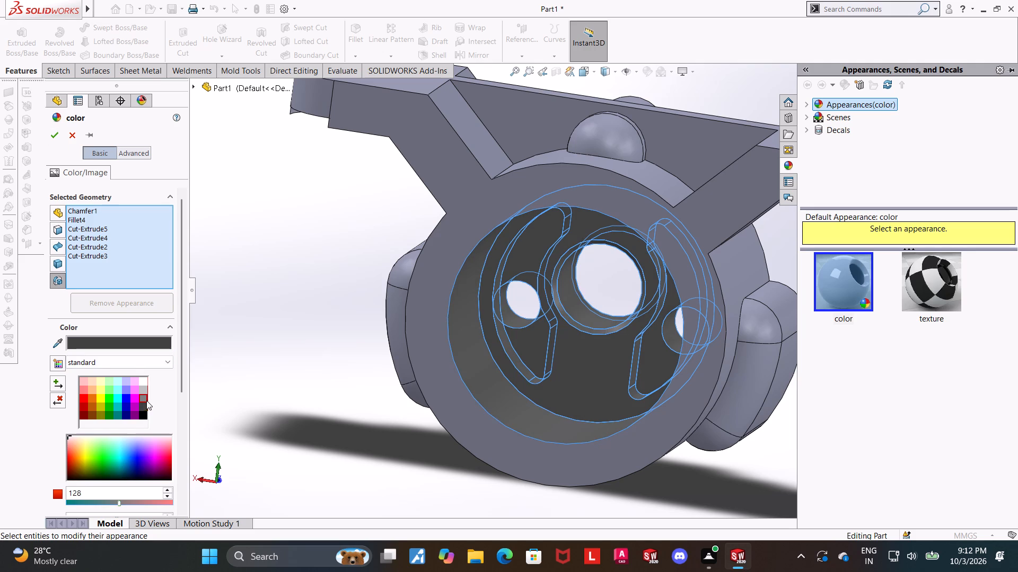
click(58, 135)
click(284, 338)
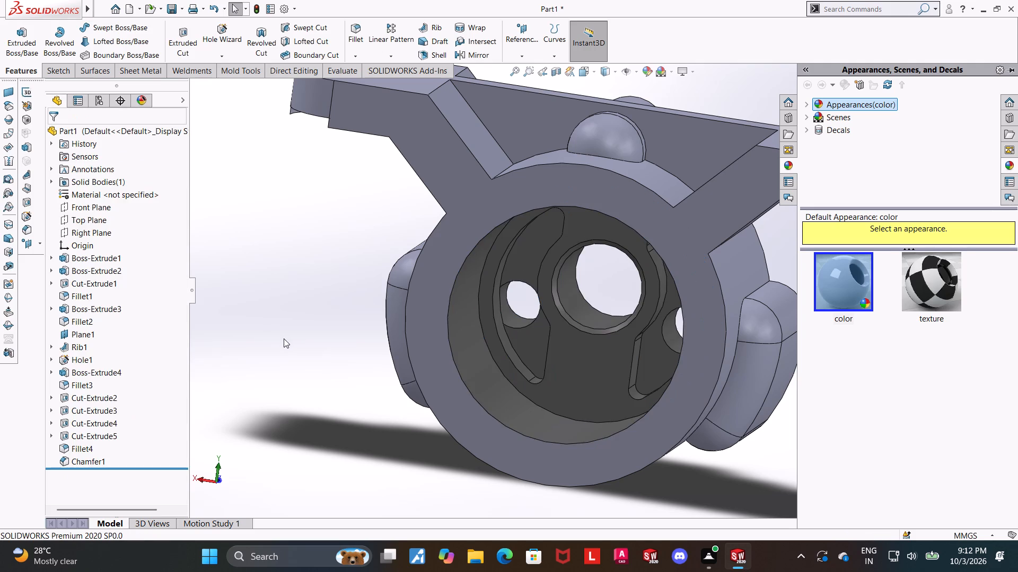
Apply the same standard mid-grey colour to the Hole1 feature's counterbored holes in the flanged arms.
scroll(404, 349, up, 2)
middle_drag(916, 343, 810, 308)
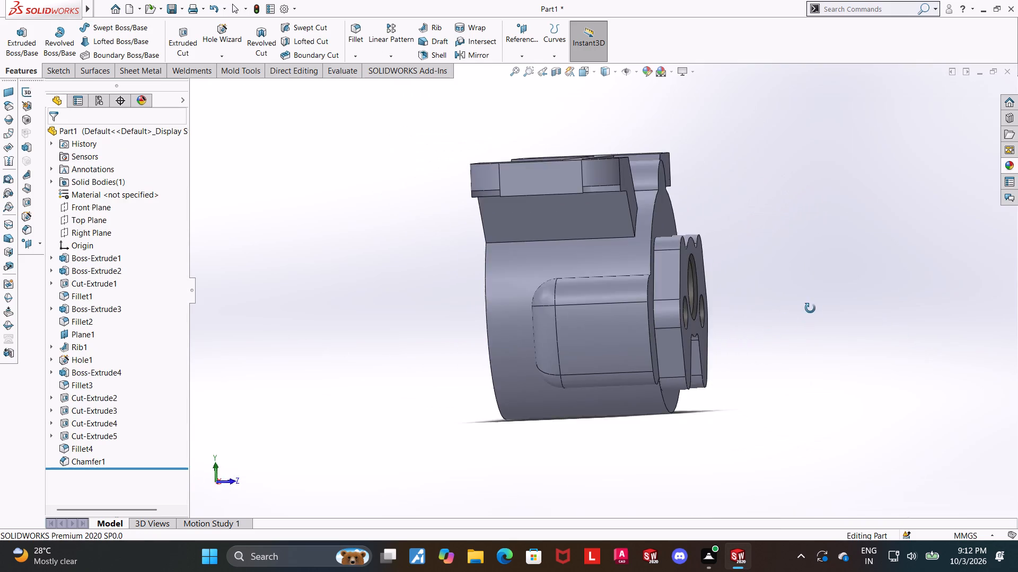
middle_drag(810, 308, 889, 401)
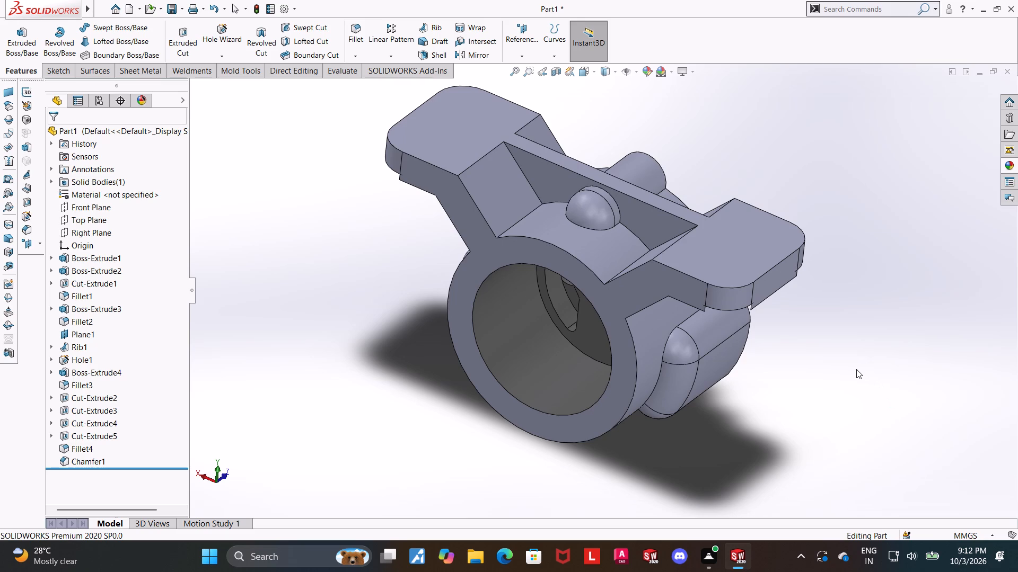
middle_drag(870, 364, 893, 217)
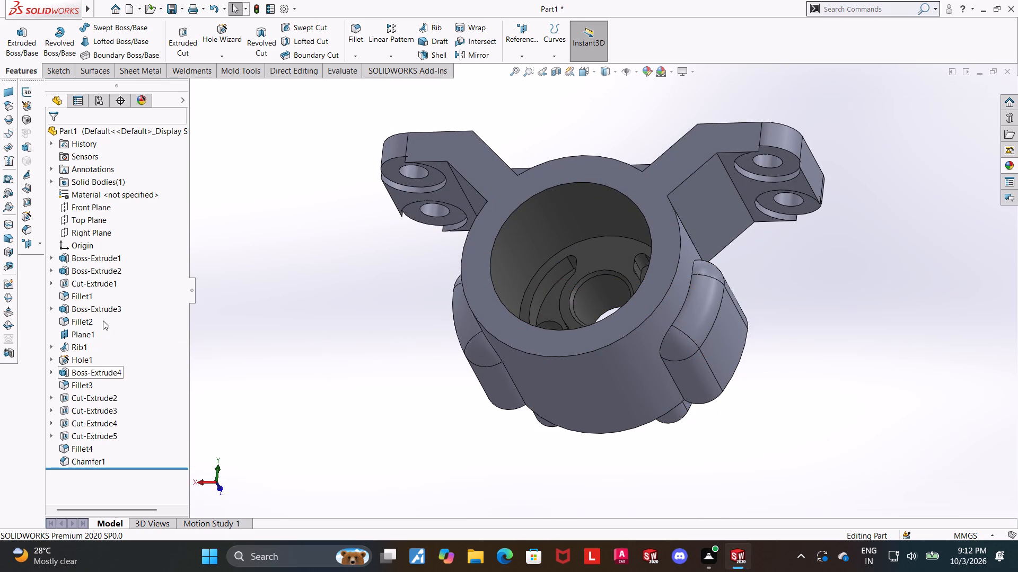
right_click(77, 356)
click(138, 326)
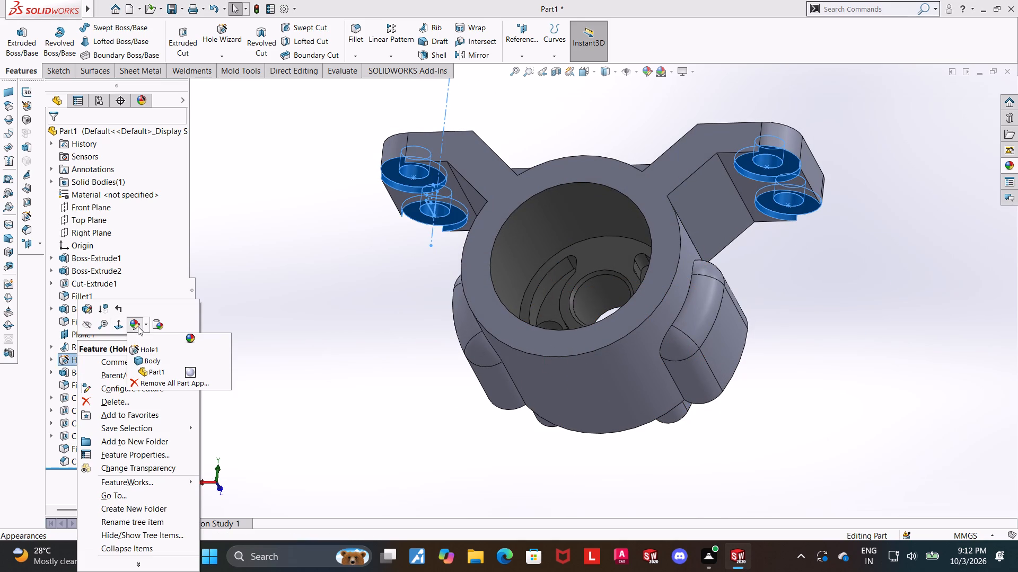
click(149, 354)
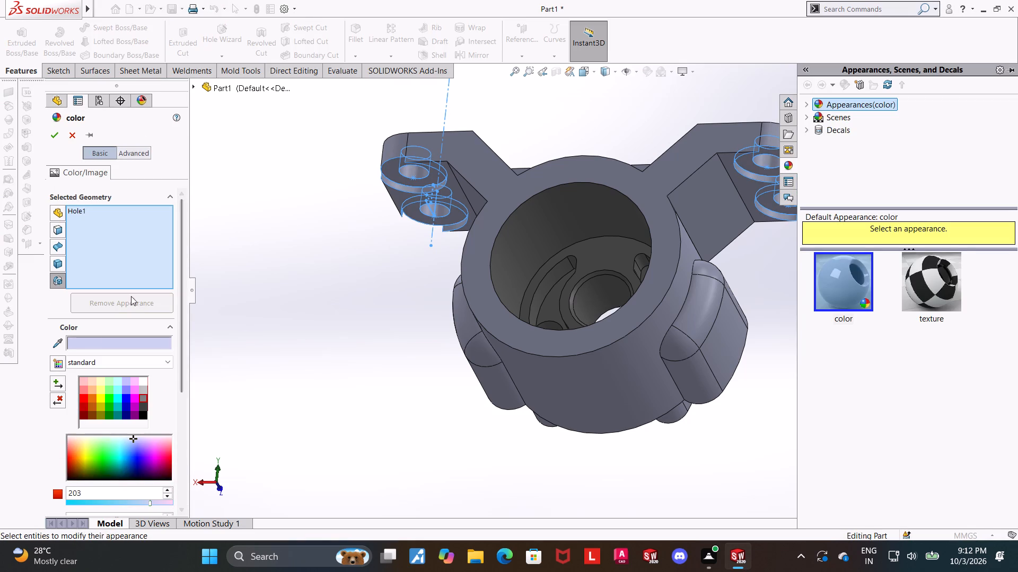
click(144, 399)
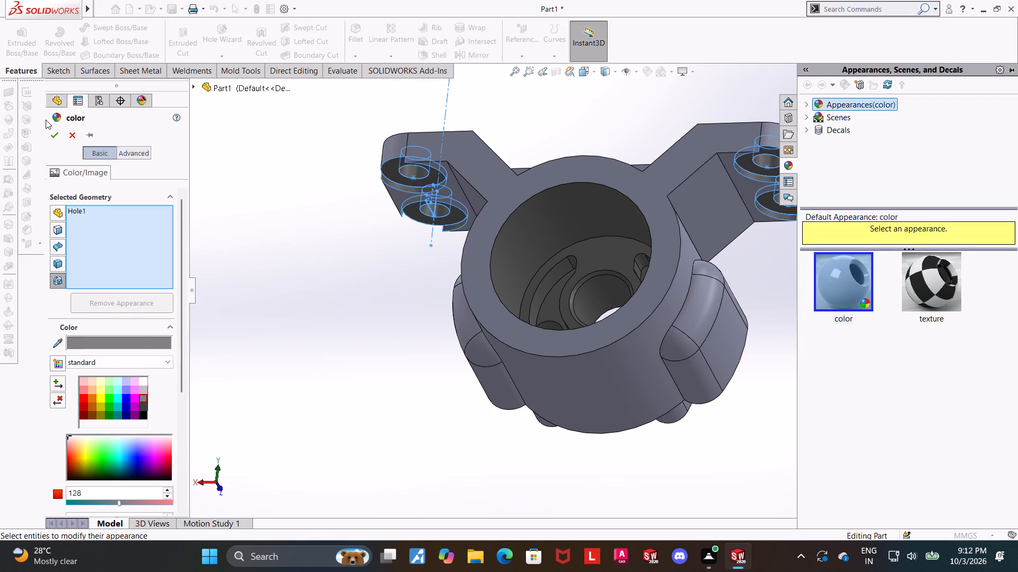
click(52, 133)
click(324, 266)
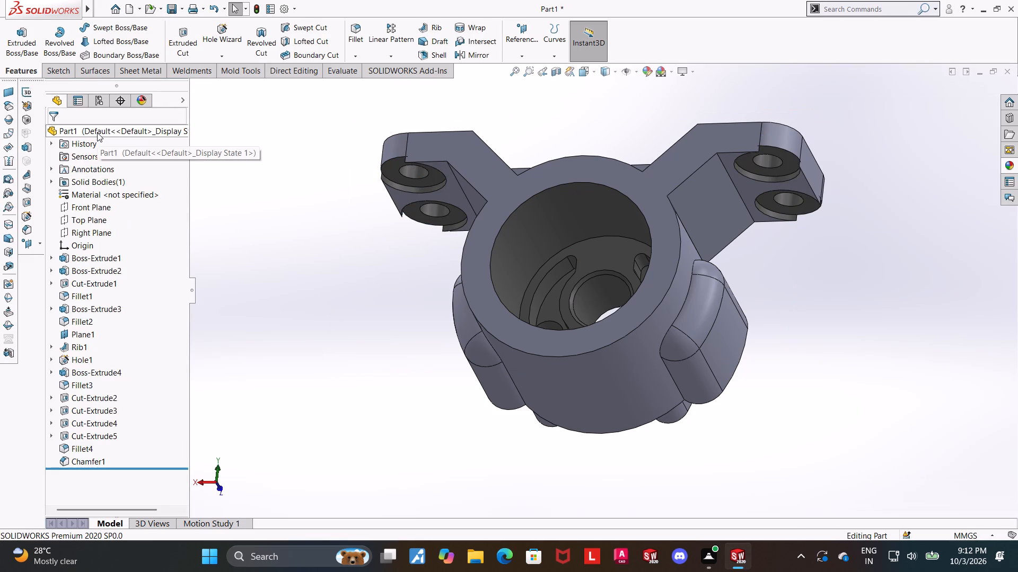
Colour the whole part, comparing blue and cyan swatches and settling on the lighter violet-blue with a red value of 128.
right_click(111, 135)
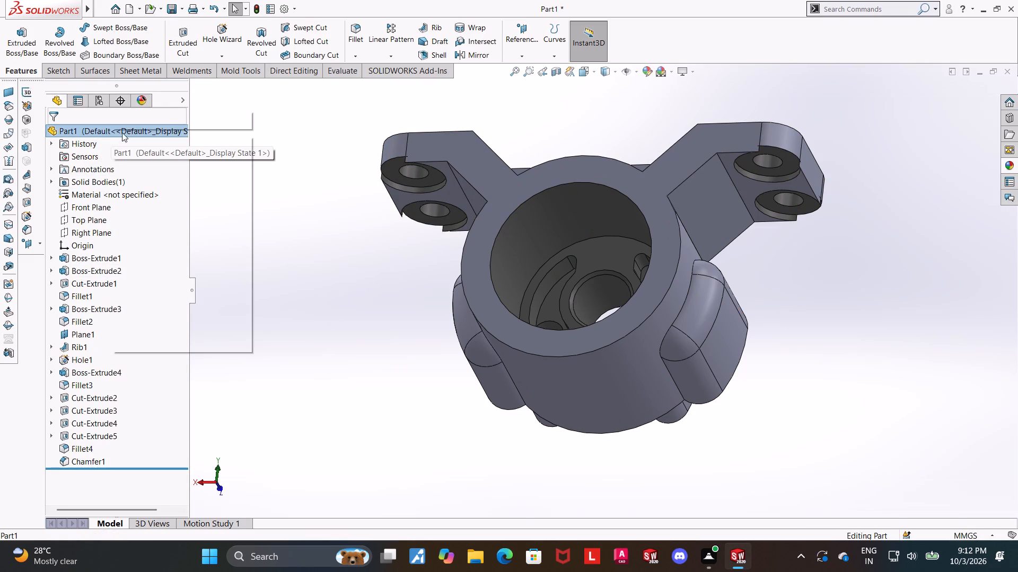
click(133, 121)
click(192, 147)
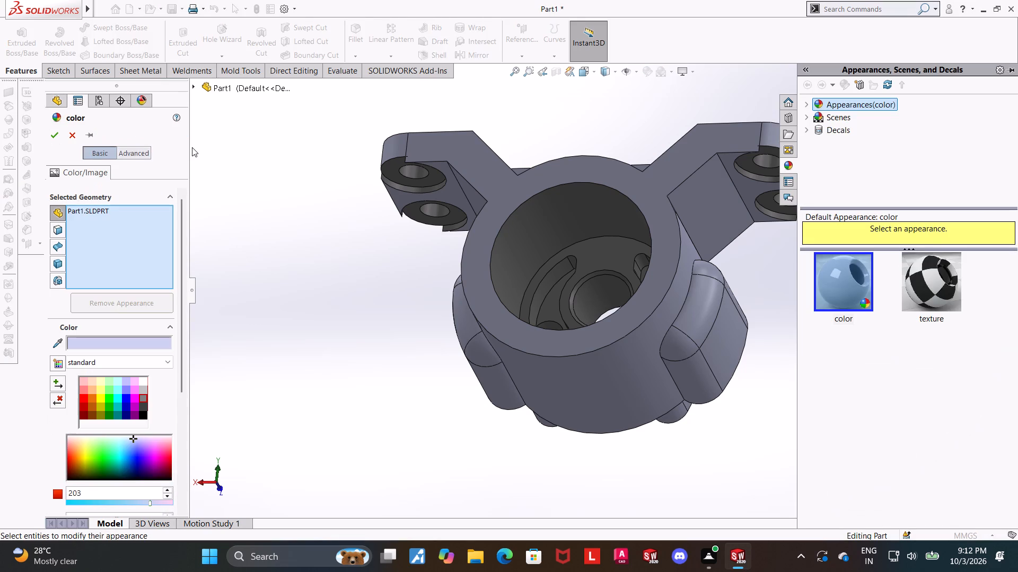
click(127, 400)
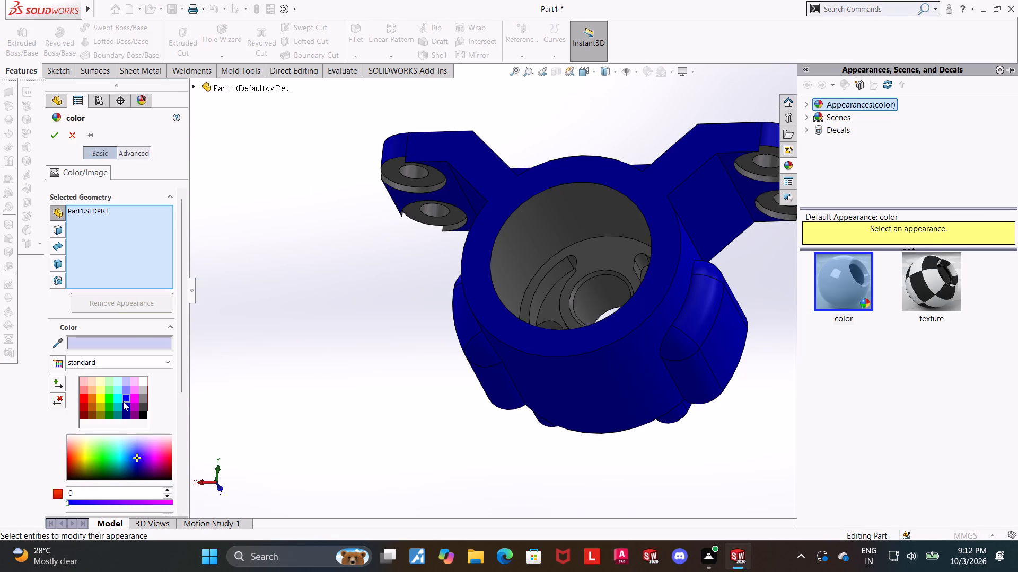
middle_drag(227, 375, 215, 448)
middle_drag(385, 388, 358, 409)
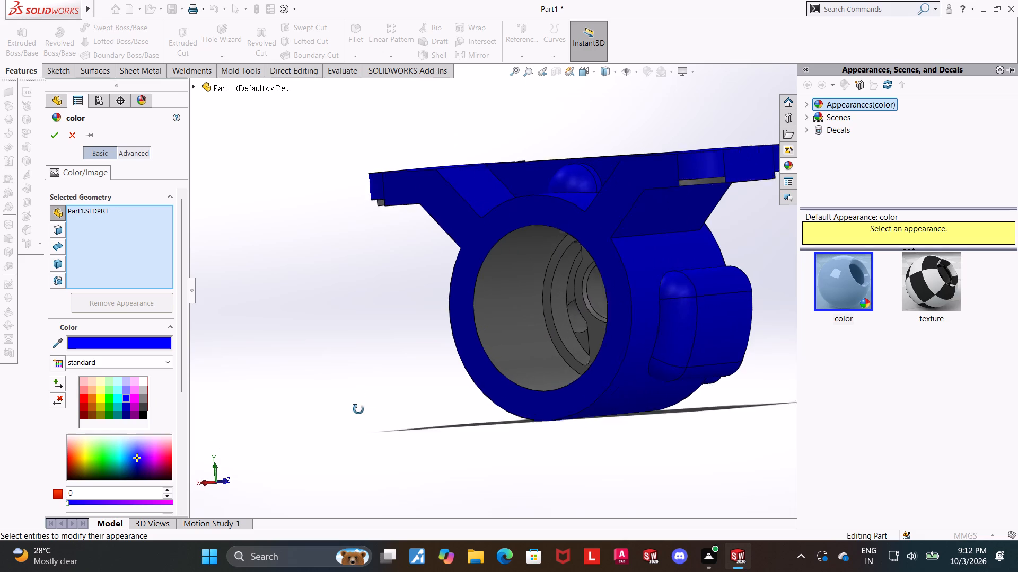
middle_drag(358, 409, 368, 432)
click(126, 390)
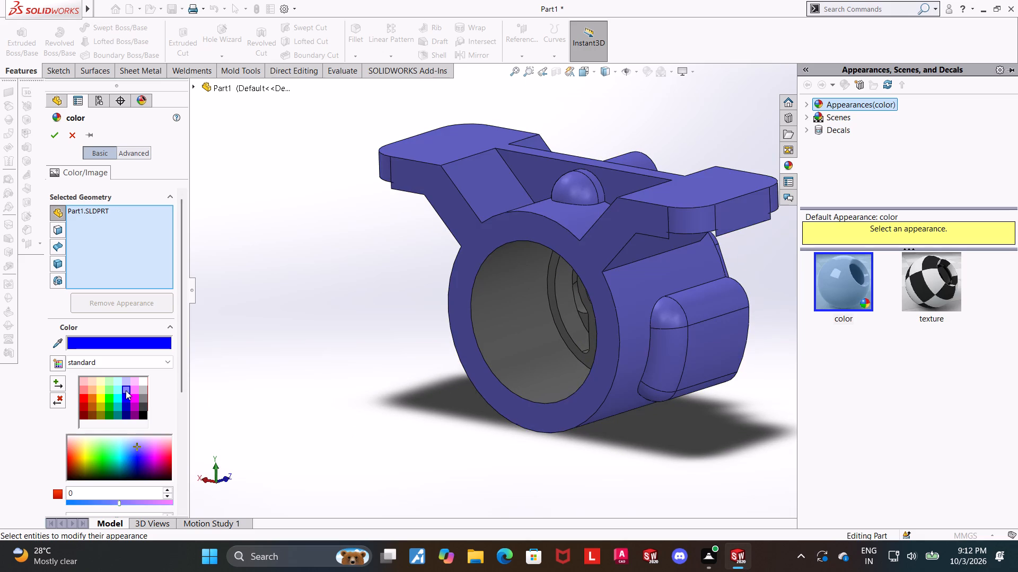
click(124, 400)
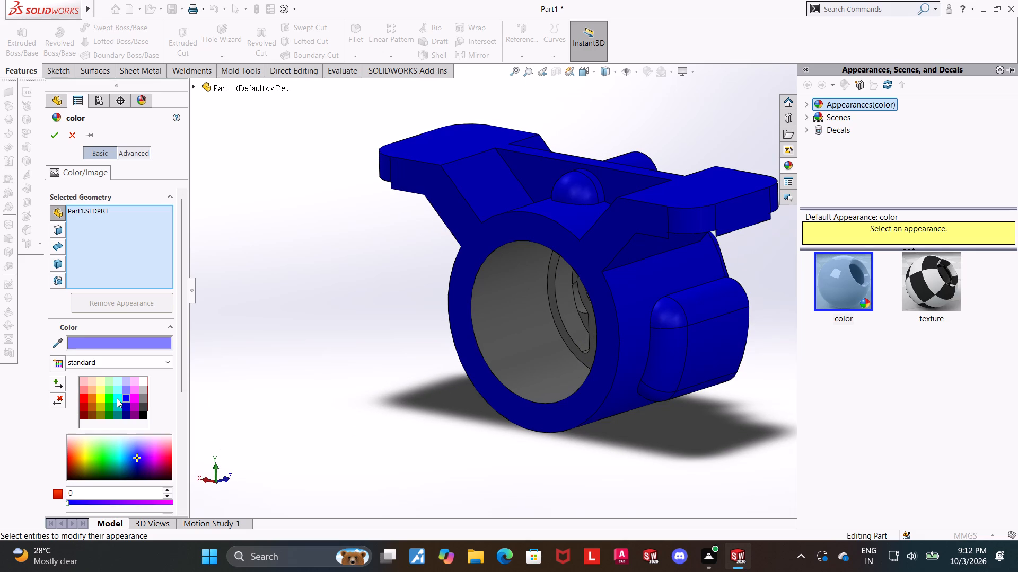
click(117, 398)
click(125, 398)
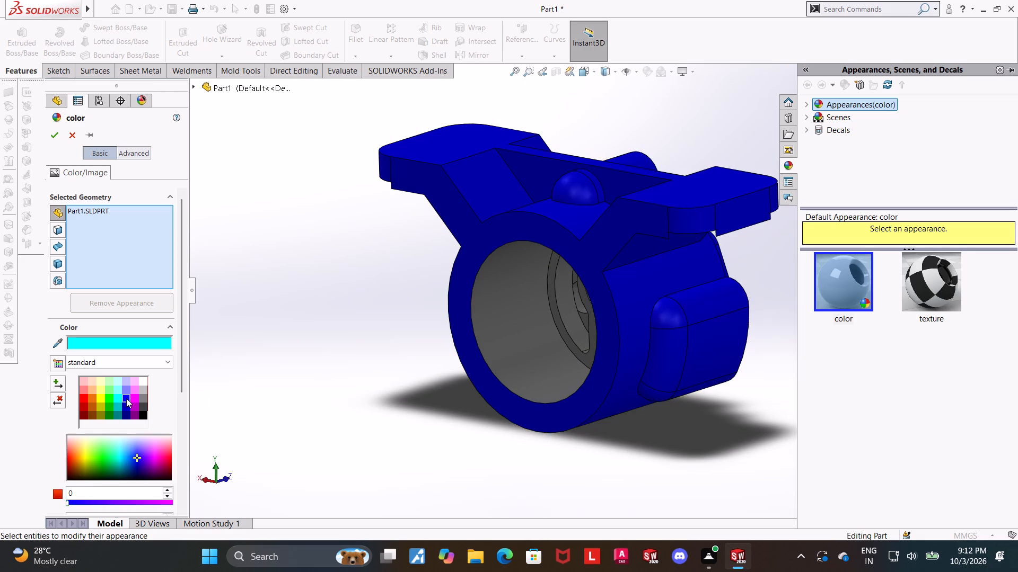
click(118, 398)
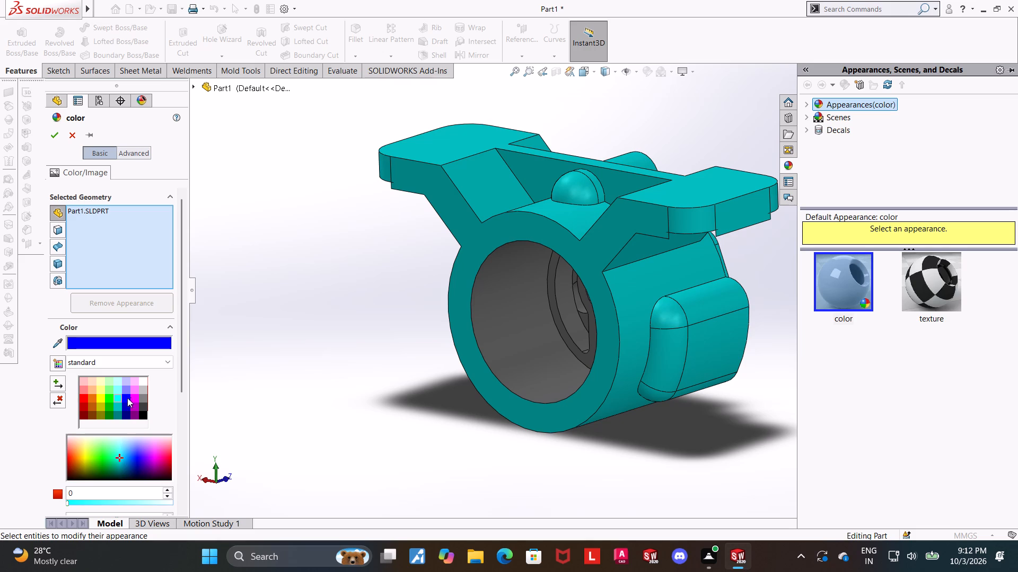
click(128, 391)
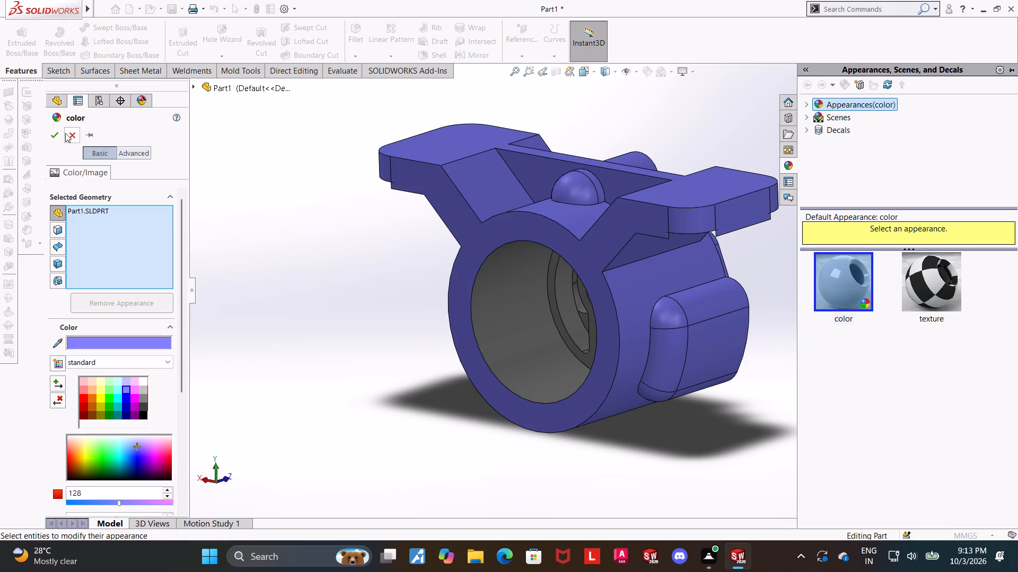
click(52, 139)
click(343, 250)
Inspect the coloured part from the bore side and the opposite front side.
scroll(358, 343, up, 2)
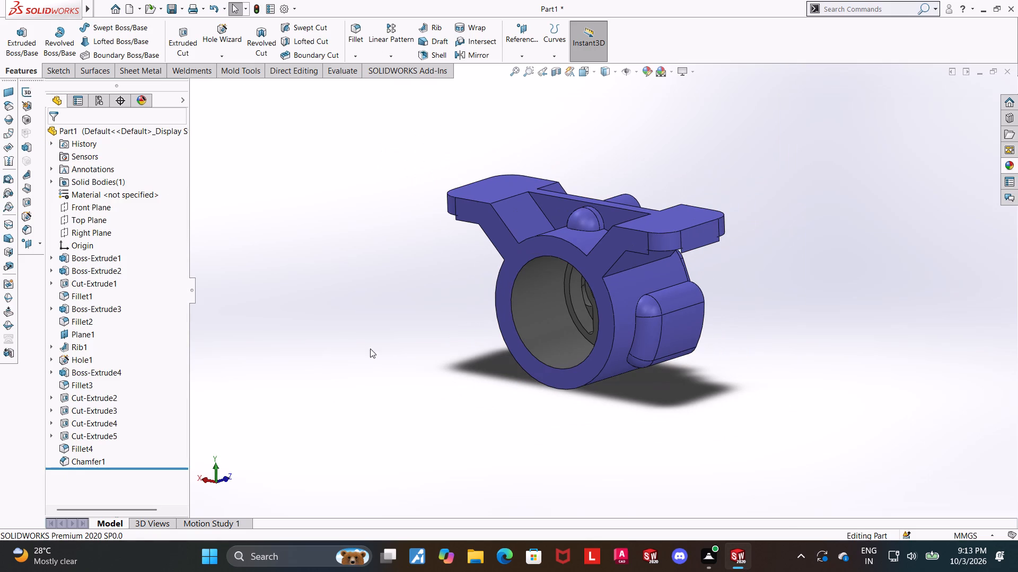
middle_drag(461, 371, 504, 352)
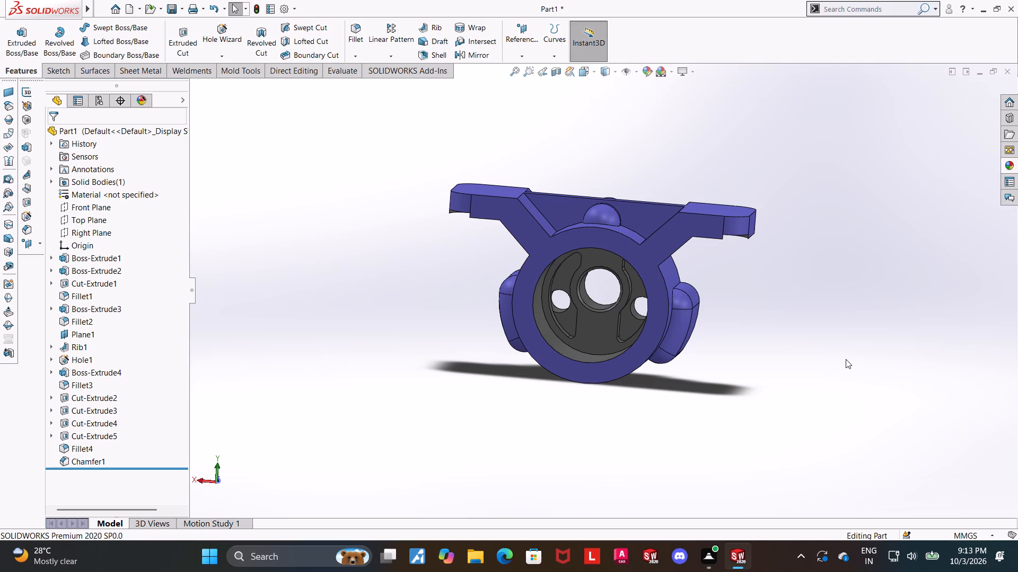
middle_drag(882, 320, 858, 351)
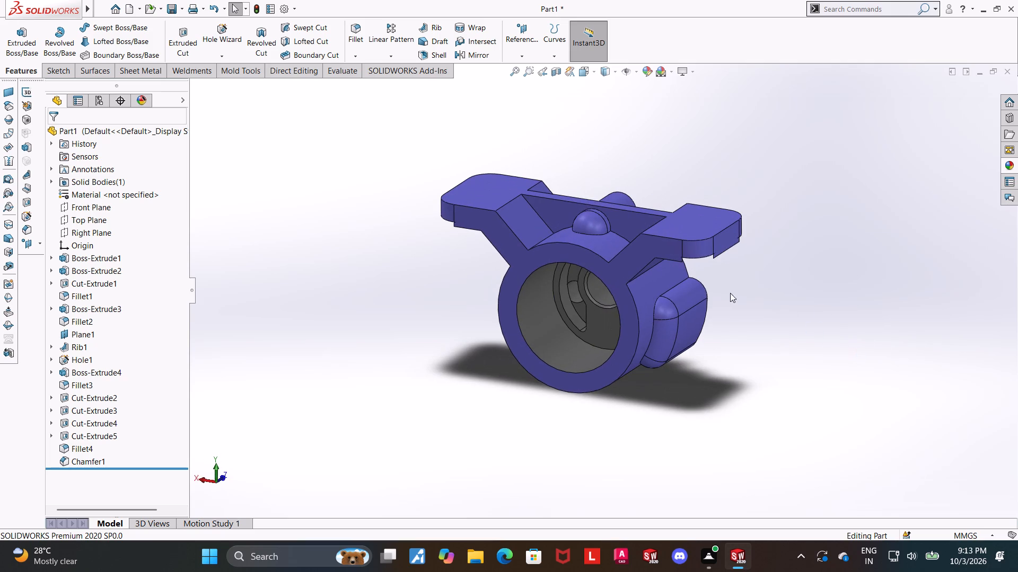
scroll(732, 289, down, 1)
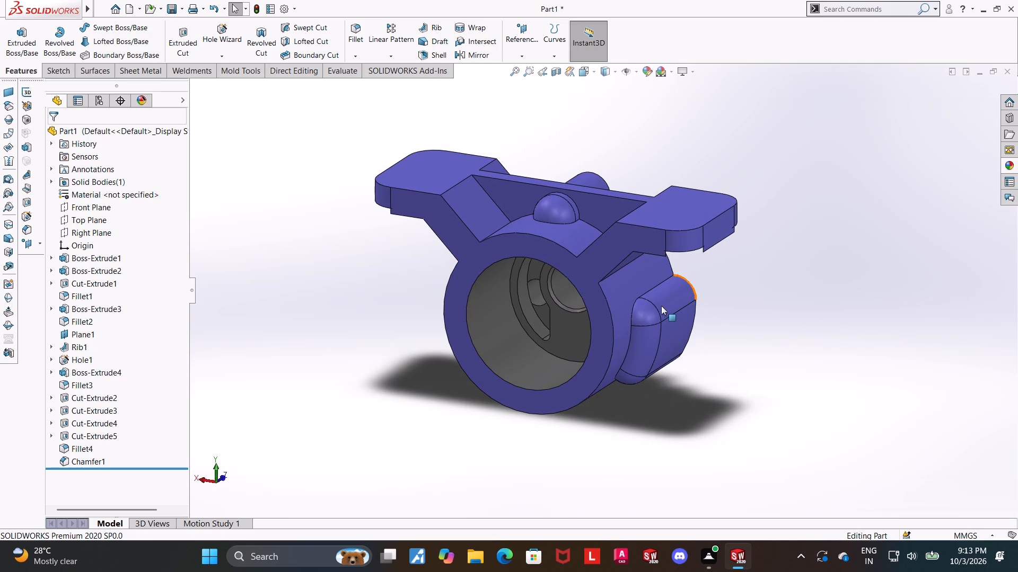
scroll(661, 306, up, 1)
middle_drag(653, 296, 891, 270)
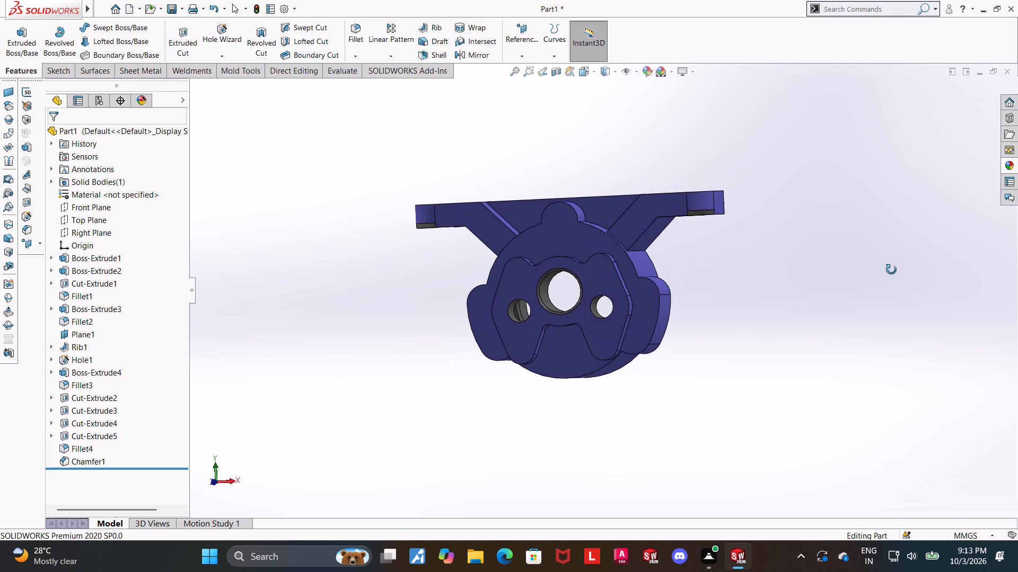
middle_drag(891, 270, 909, 285)
Start a Hole Wizard hole in front view as a DIN Bottoming Tapped Hole of size M8.
click(588, 74)
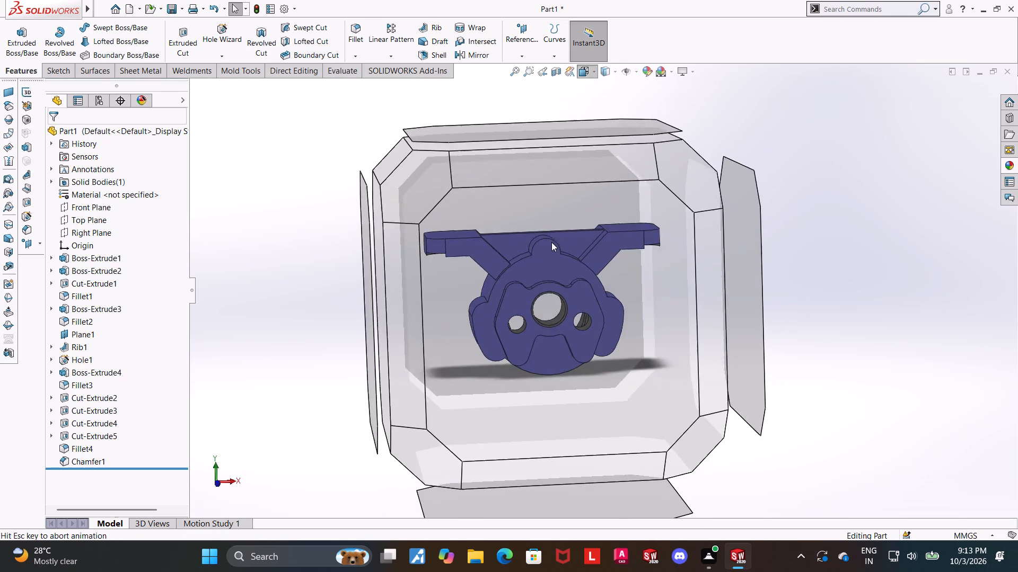
click(505, 345)
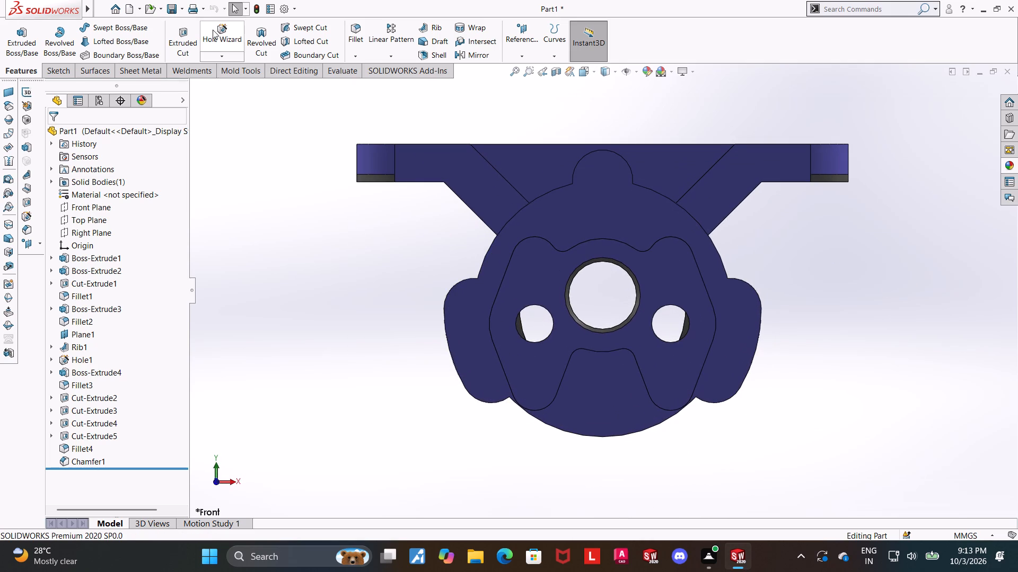
click(213, 30)
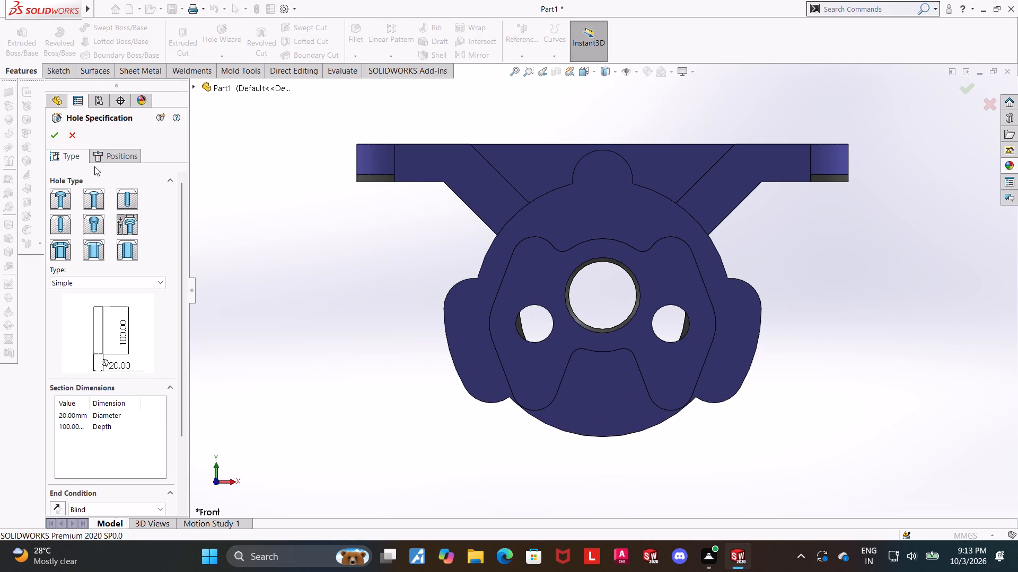
click(68, 285)
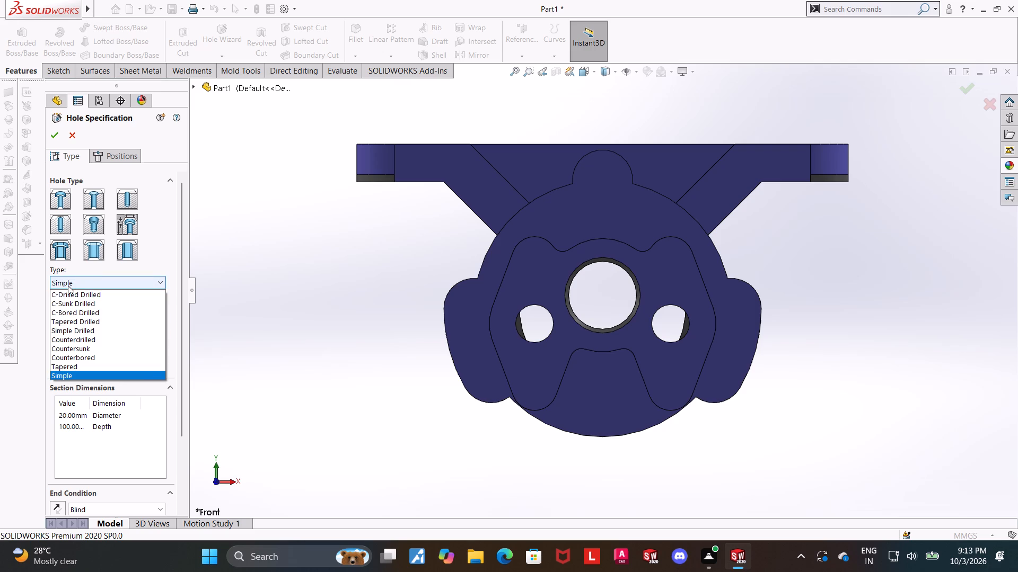
click(68, 285)
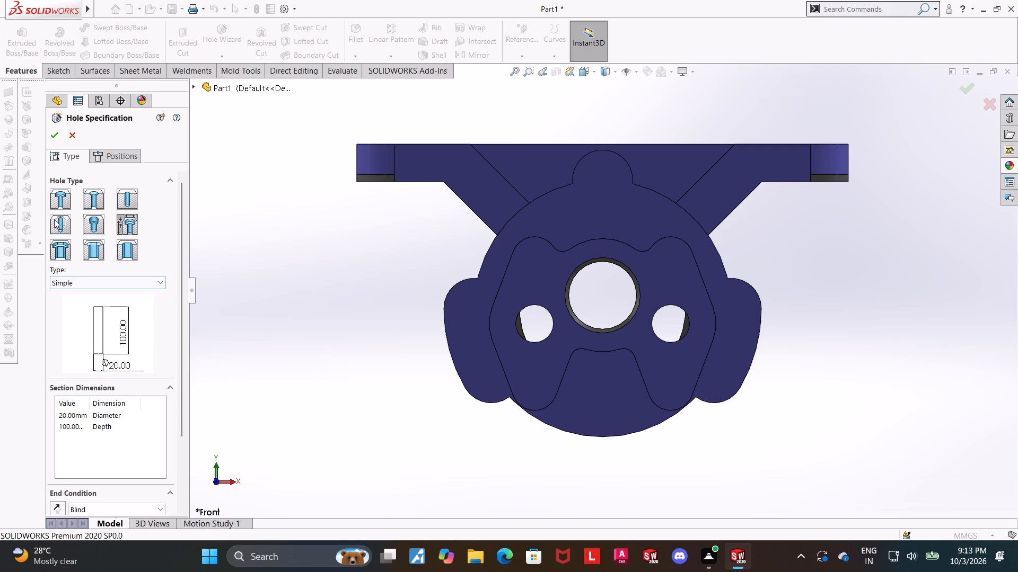
click(59, 224)
click(92, 336)
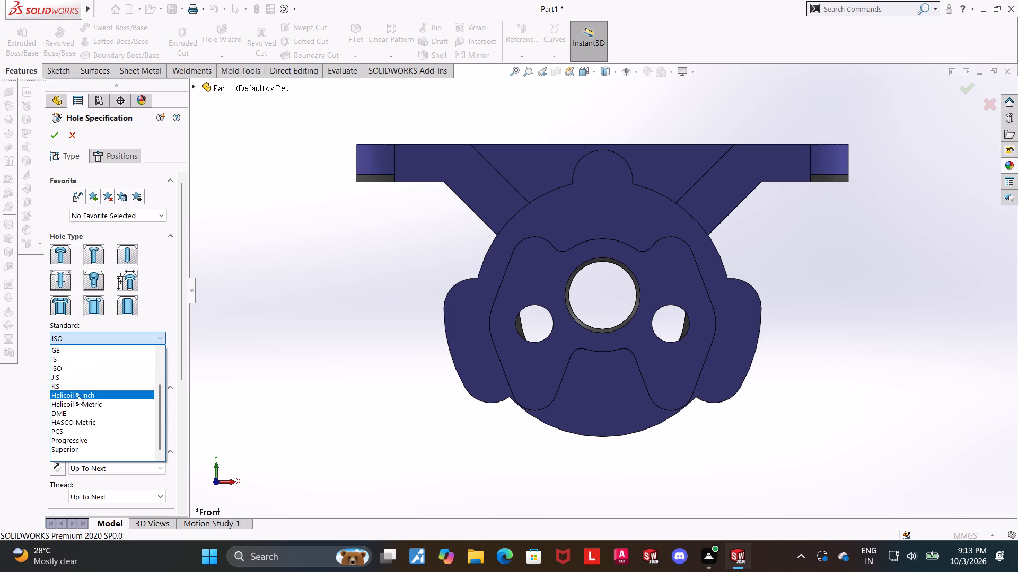
scroll(75, 425, up, 2)
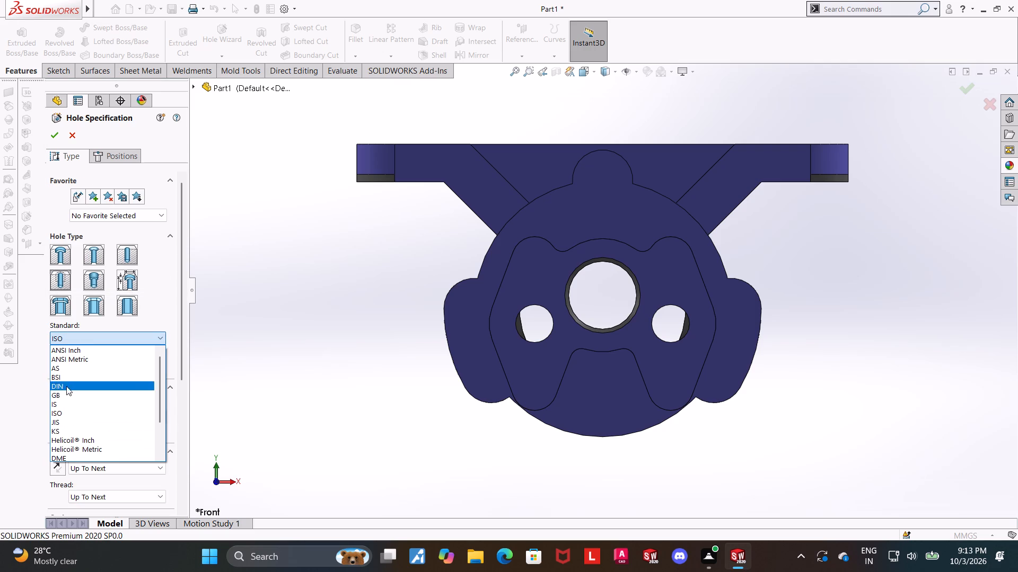
click(65, 389)
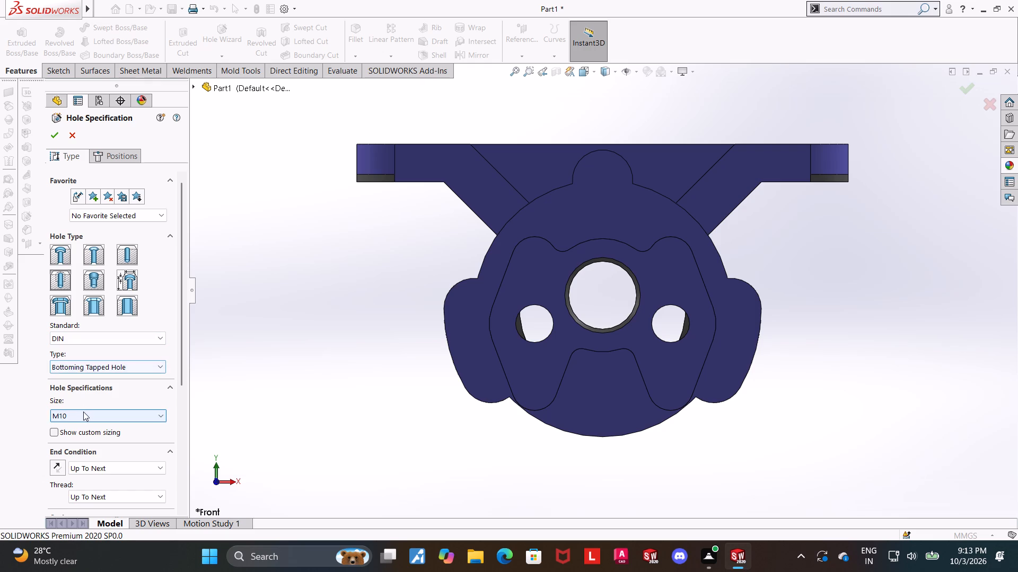
click(83, 412)
scroll(87, 496, up, 2)
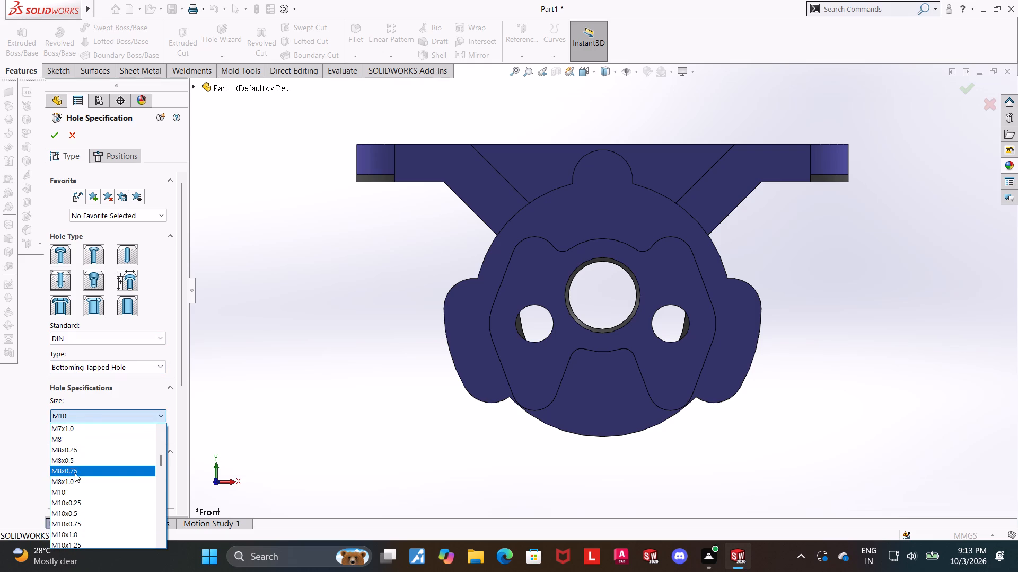
click(78, 441)
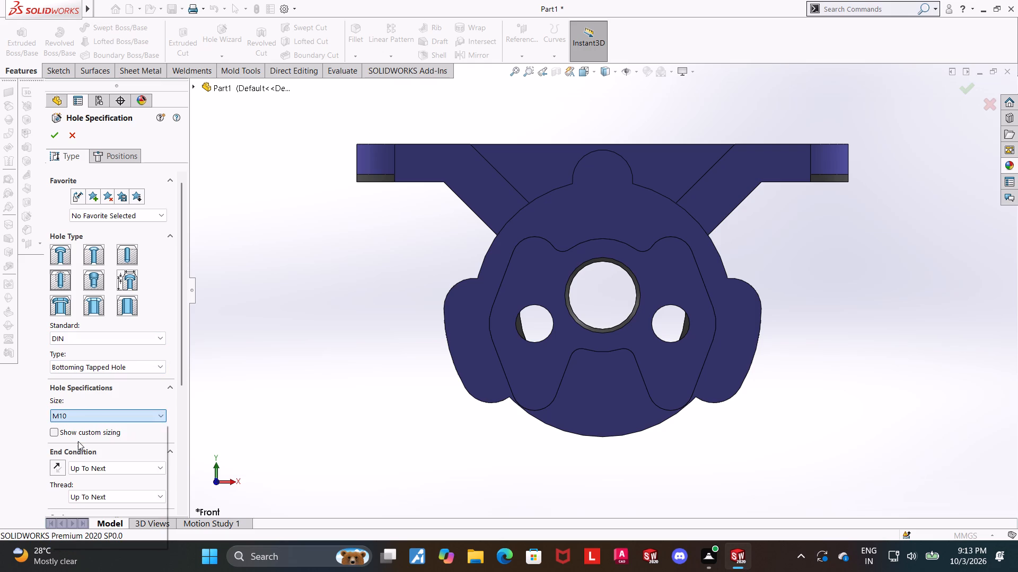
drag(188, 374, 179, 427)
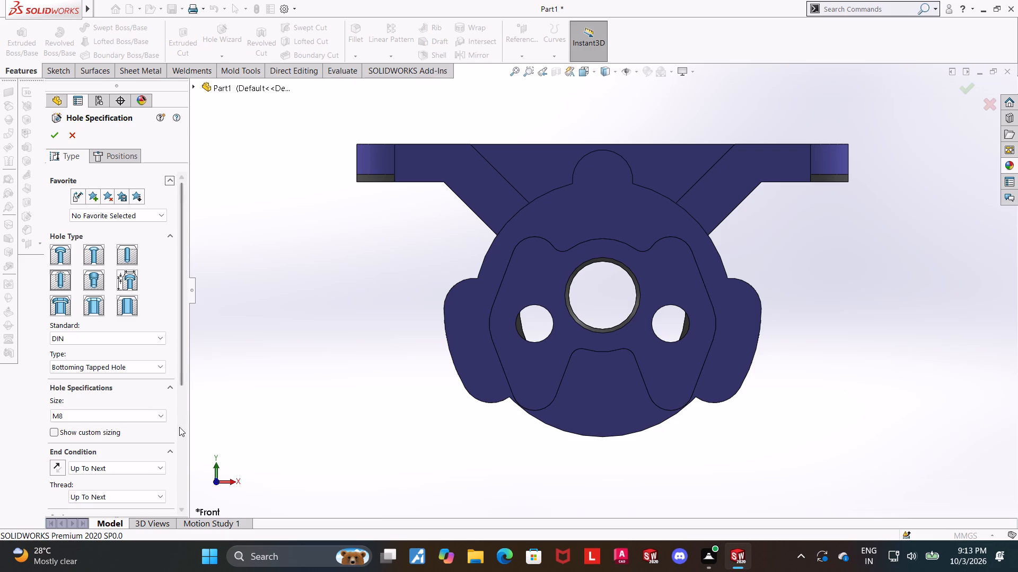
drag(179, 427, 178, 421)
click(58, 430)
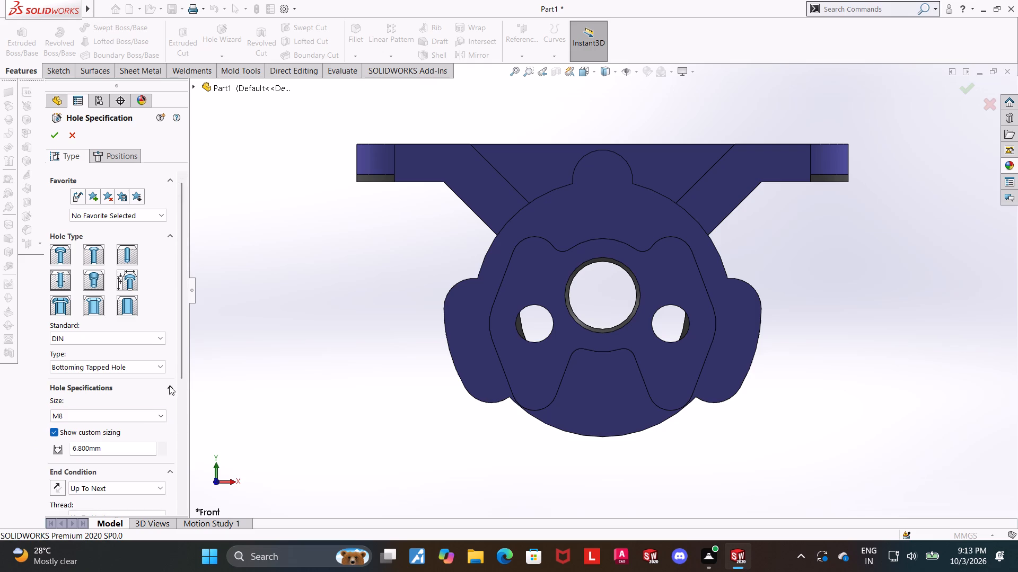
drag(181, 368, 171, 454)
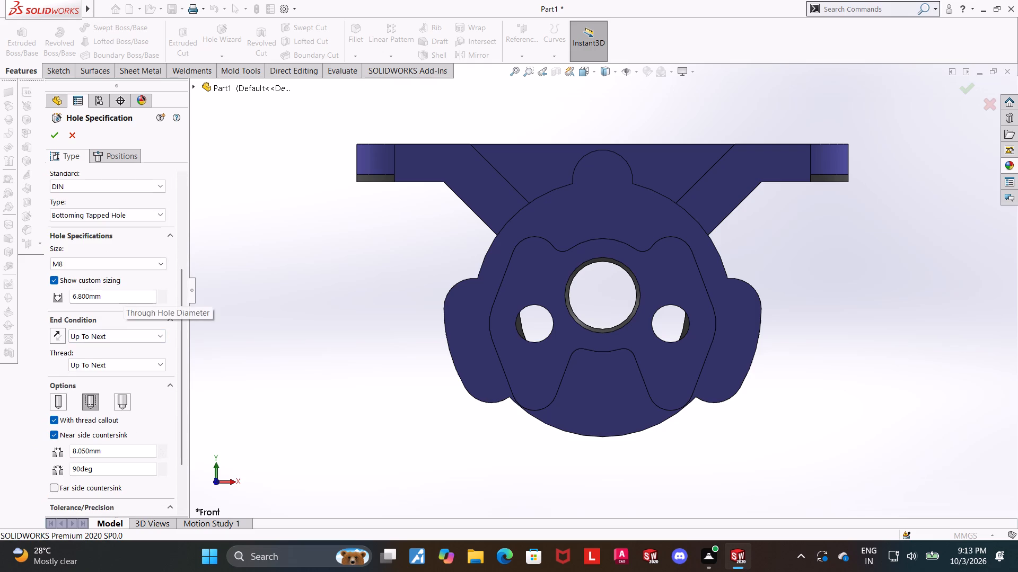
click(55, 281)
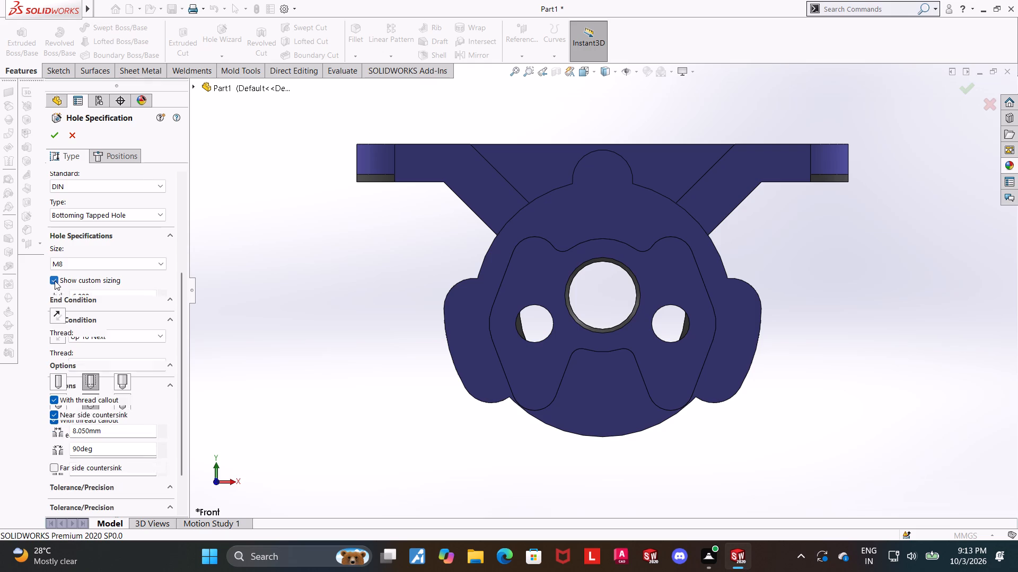
Set the tapped hole to Blind, 25 mm deep with a 20 mm thread depth, and turn off the near side countersink.
click(96, 317)
click(95, 323)
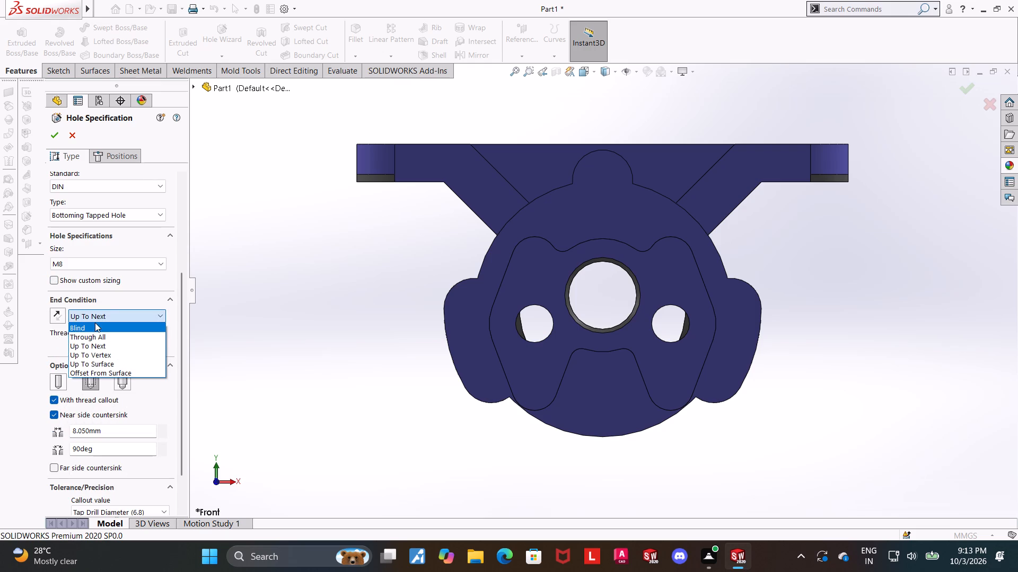
click(99, 328)
drag(111, 333, 0, 316)
text(25)
key(Return)
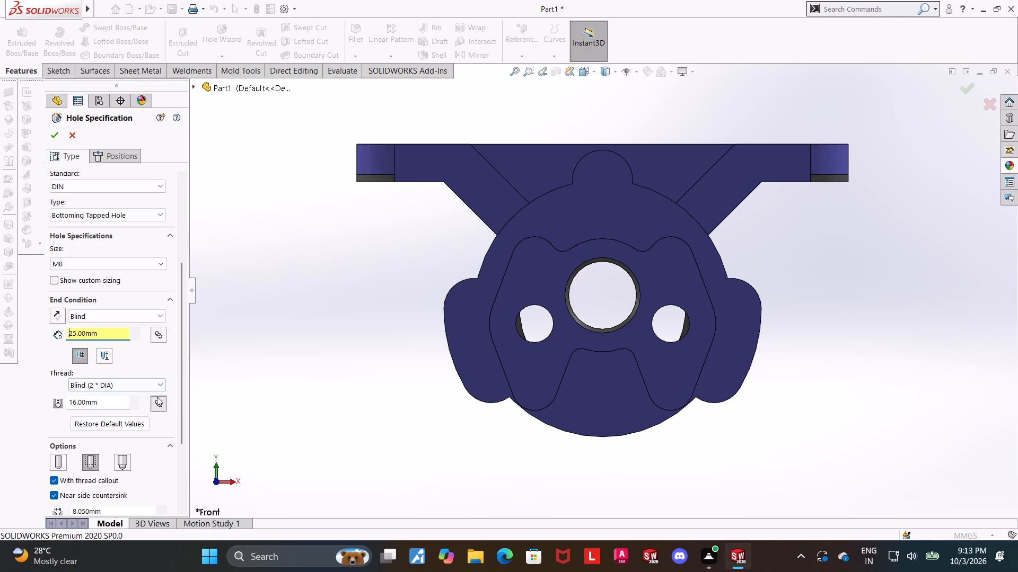
drag(114, 401, 0, 378)
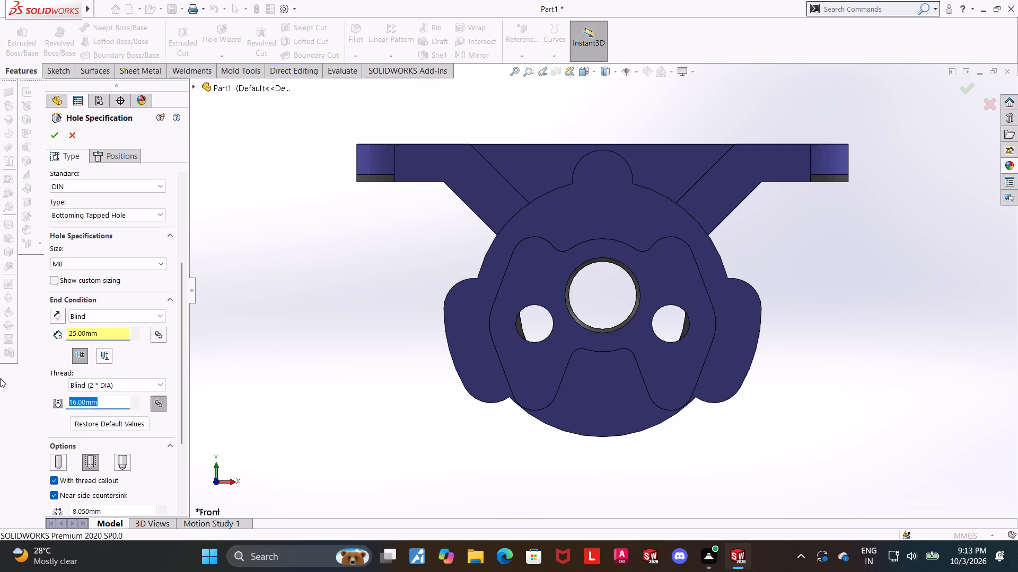
drag(0, 378, 0, 378)
text(20)
key(Return)
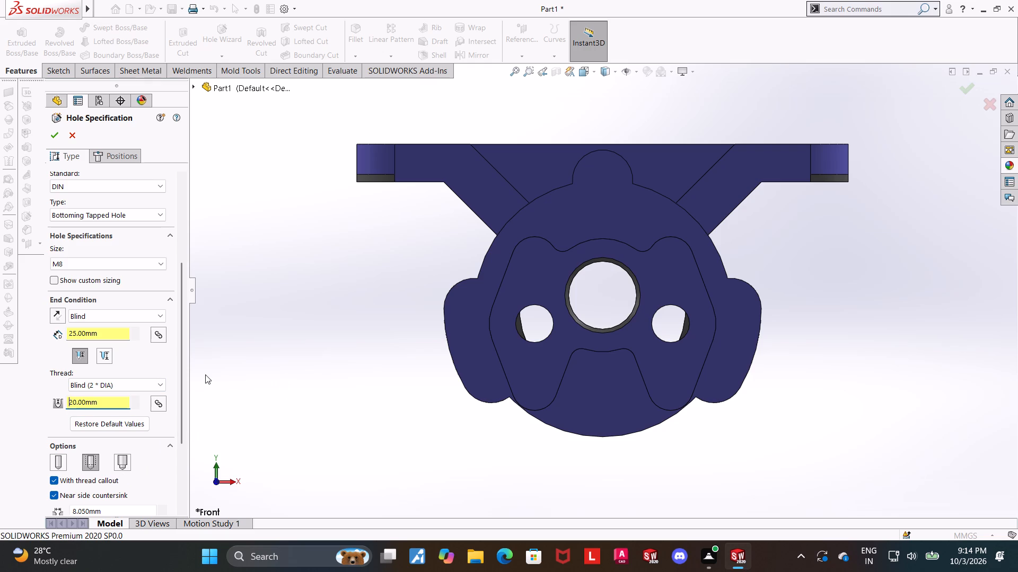
click(51, 496)
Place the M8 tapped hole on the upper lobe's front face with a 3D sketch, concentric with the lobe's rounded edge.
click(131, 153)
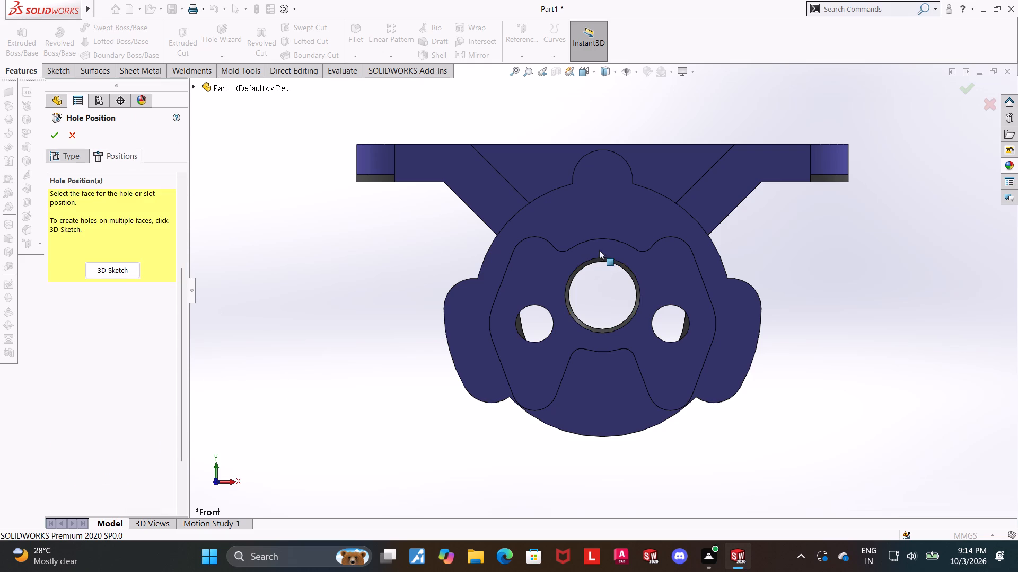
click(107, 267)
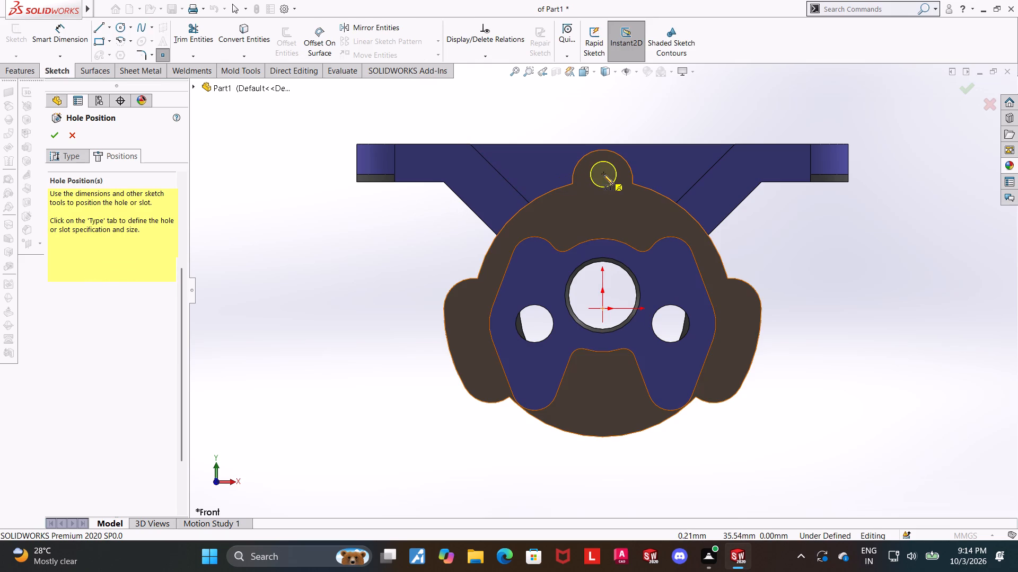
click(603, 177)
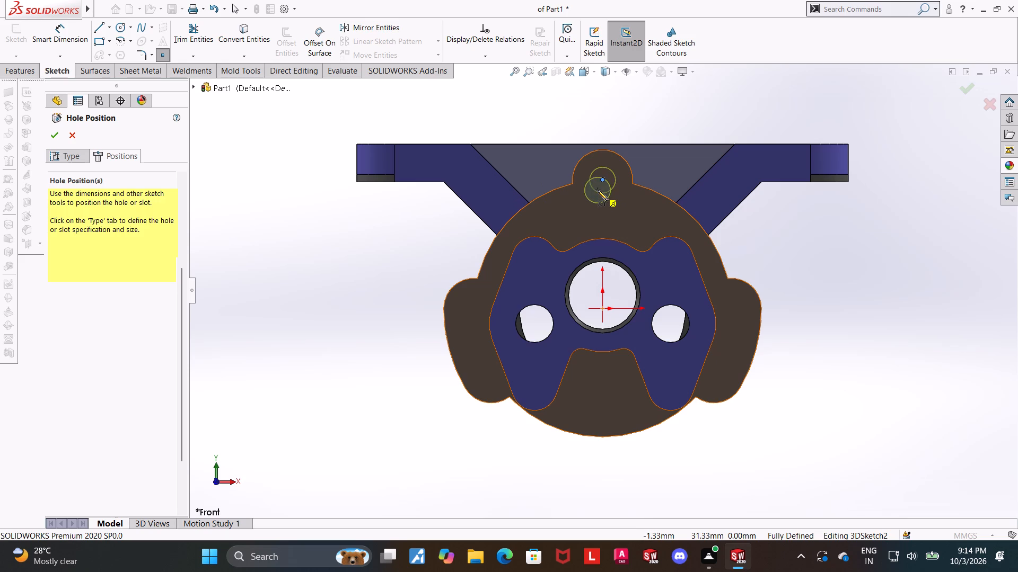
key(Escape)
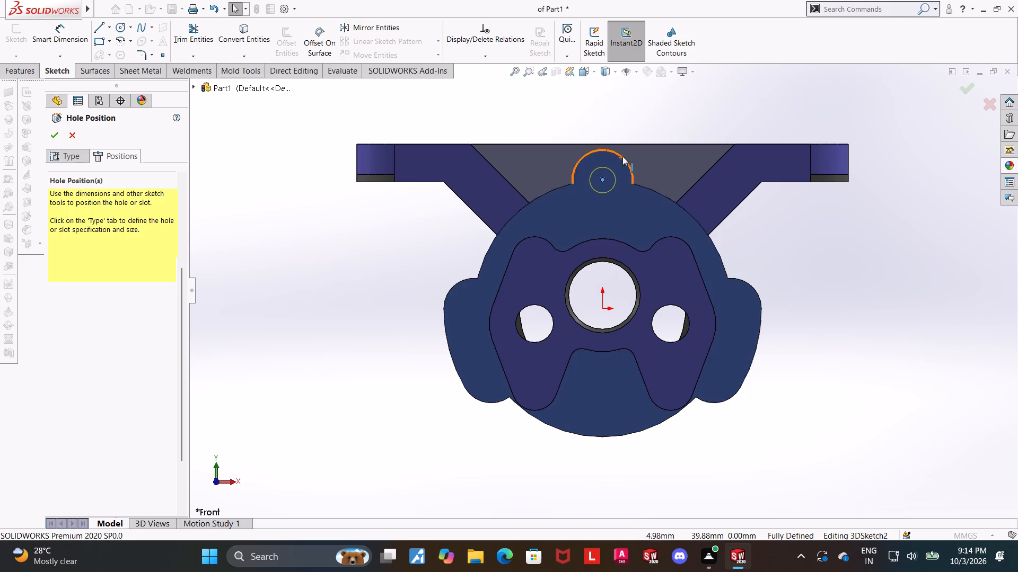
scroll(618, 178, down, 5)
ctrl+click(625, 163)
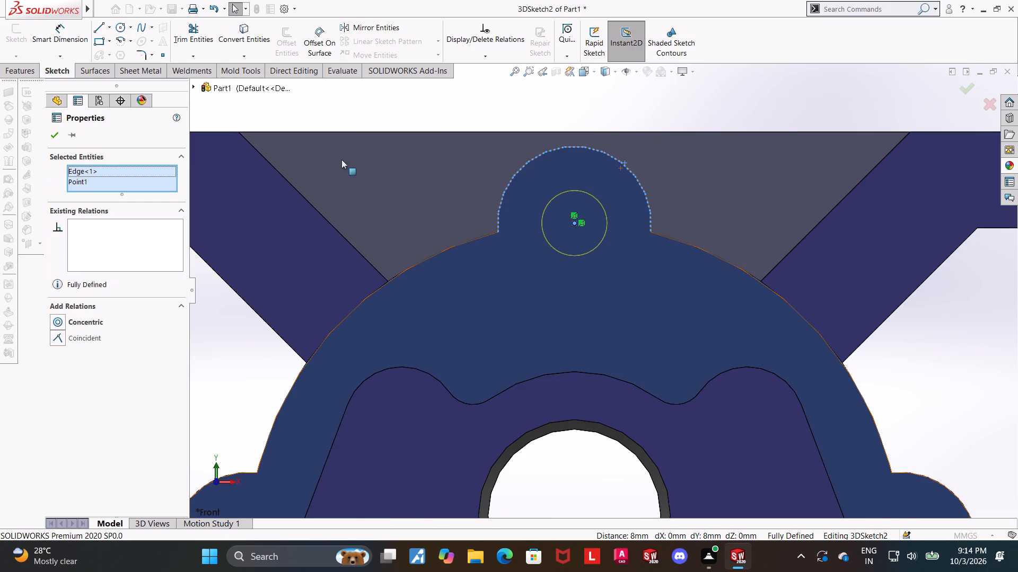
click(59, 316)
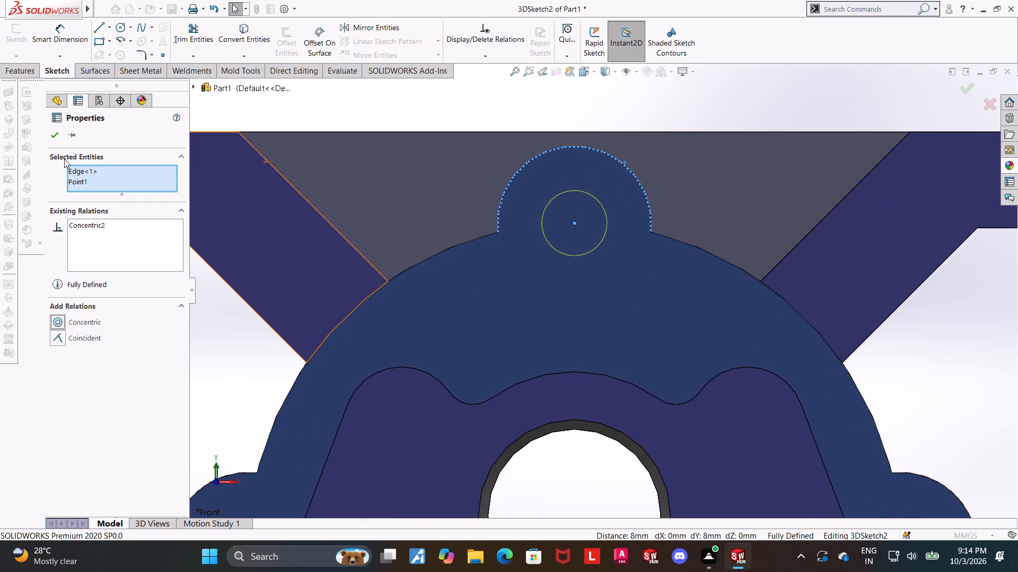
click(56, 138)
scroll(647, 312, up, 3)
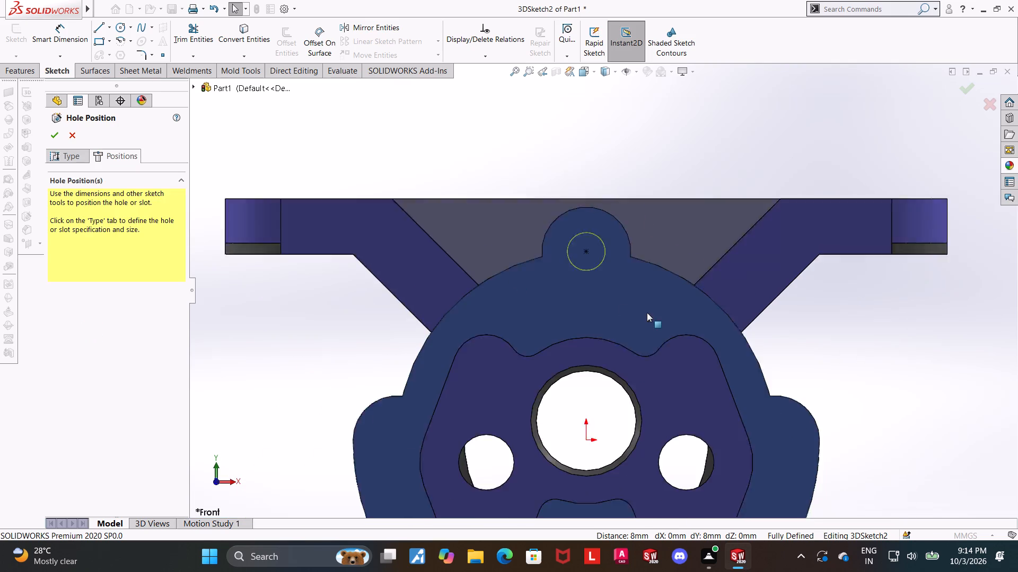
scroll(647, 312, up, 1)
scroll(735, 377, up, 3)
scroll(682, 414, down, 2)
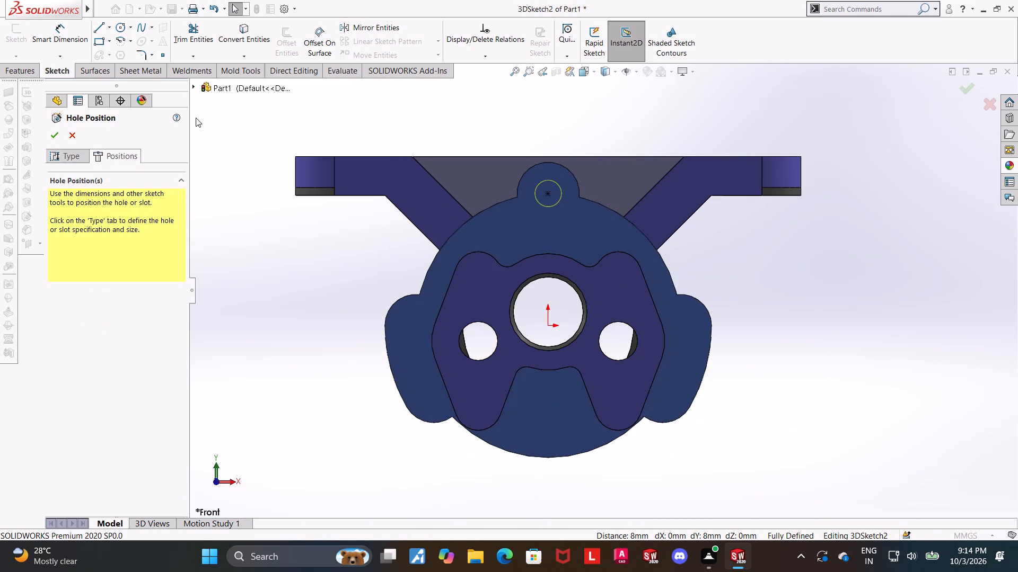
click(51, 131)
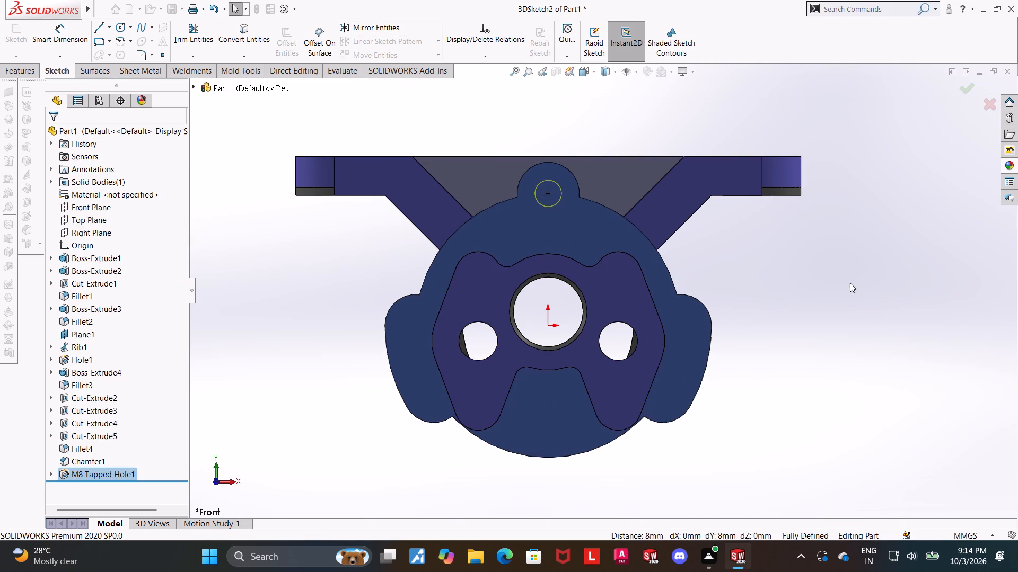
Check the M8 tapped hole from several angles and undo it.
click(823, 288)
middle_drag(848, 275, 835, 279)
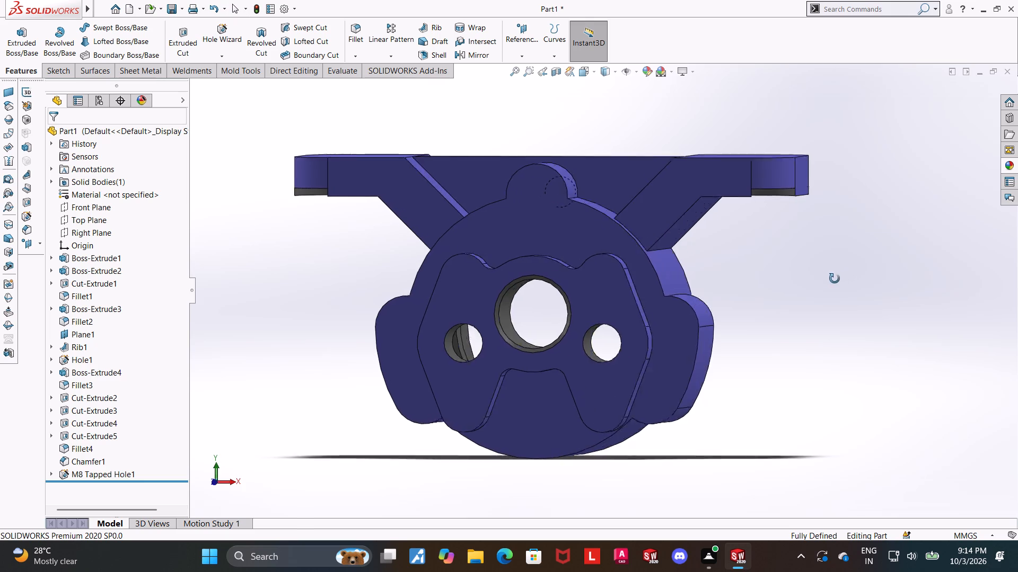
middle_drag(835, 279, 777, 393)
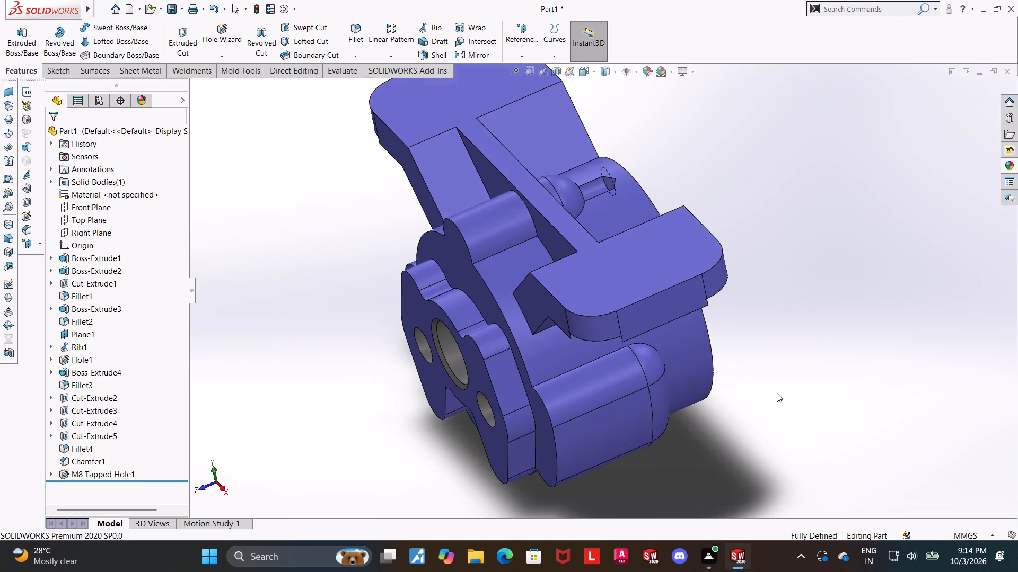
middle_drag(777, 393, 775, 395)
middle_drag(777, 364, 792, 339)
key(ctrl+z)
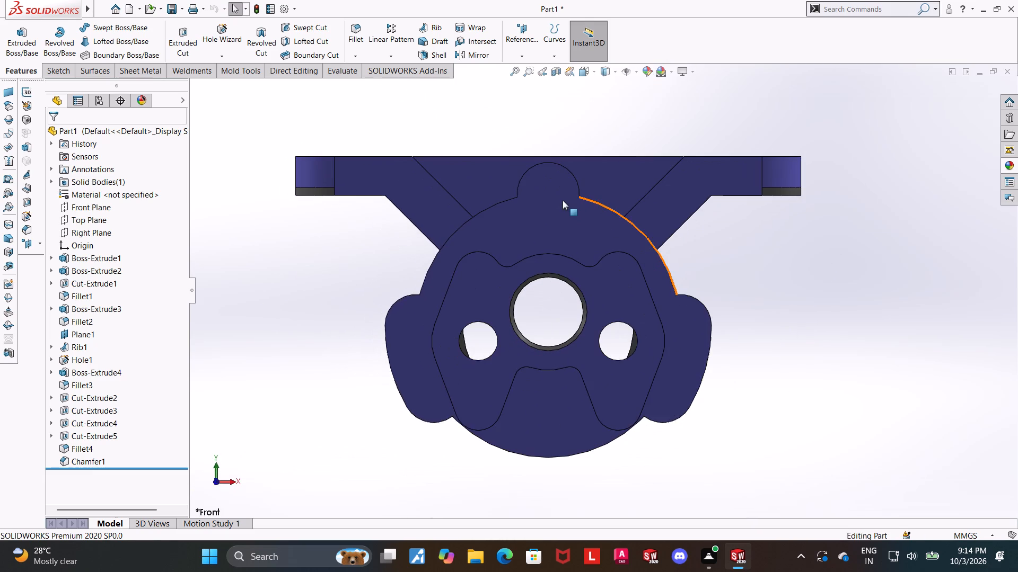
Restart the M8 DIN Bottoming Tapped Hole, Blind 25 mm deep, and place it in a 3D sketch on the front face below the upper lobe.
click(586, 76)
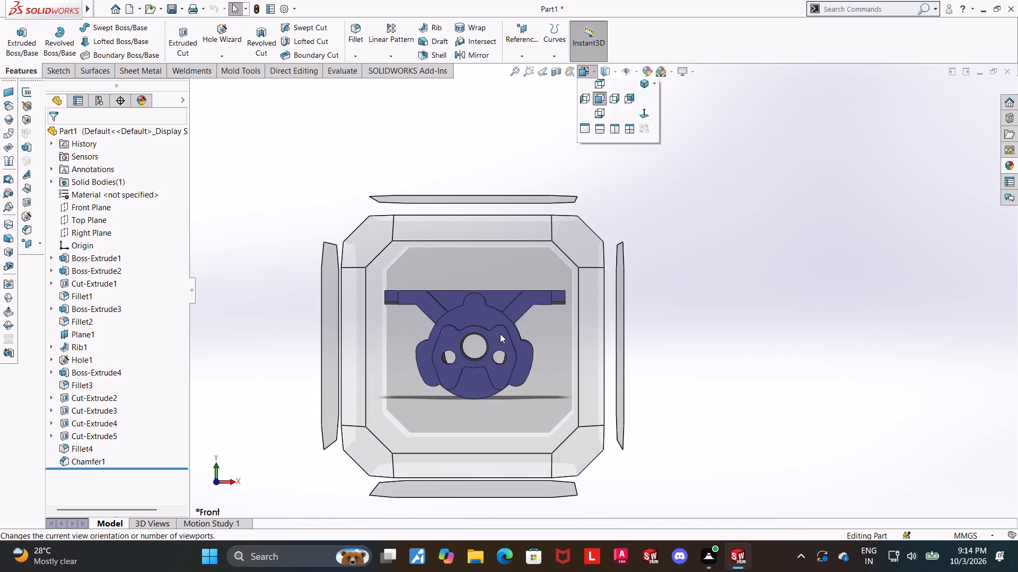
click(500, 334)
middle_drag(781, 259, 771, 262)
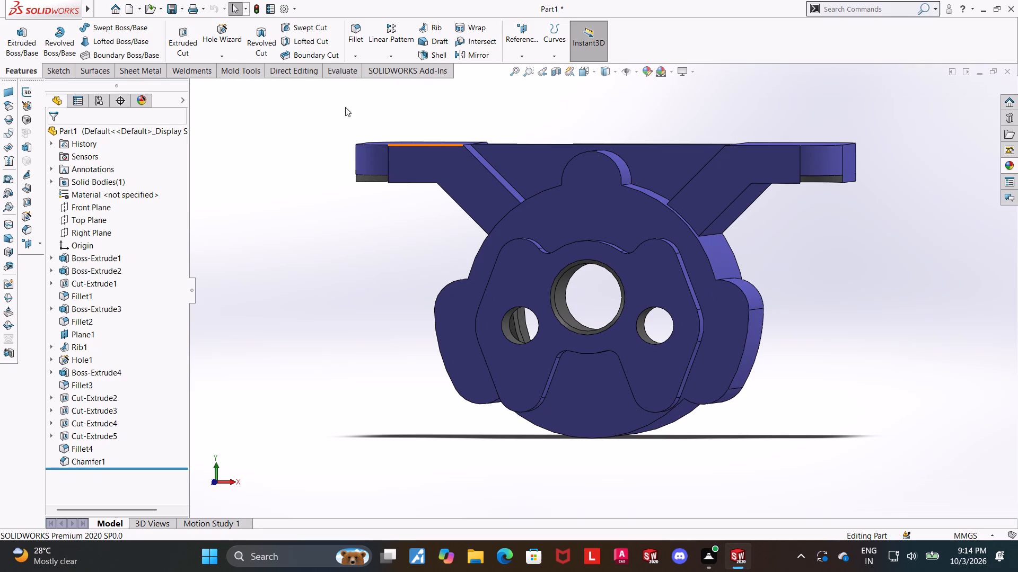
click(214, 32)
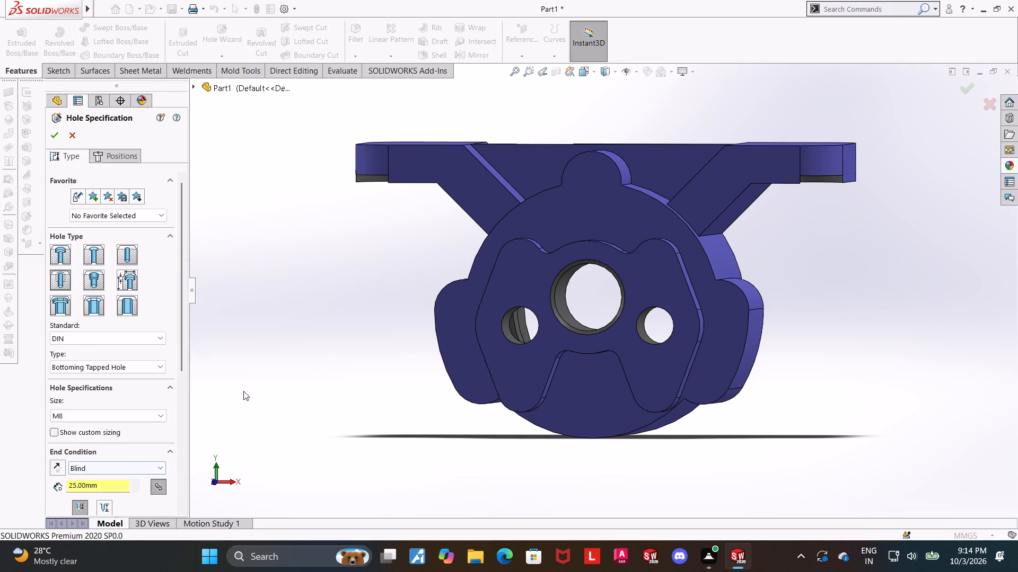
drag(181, 332, 185, 409)
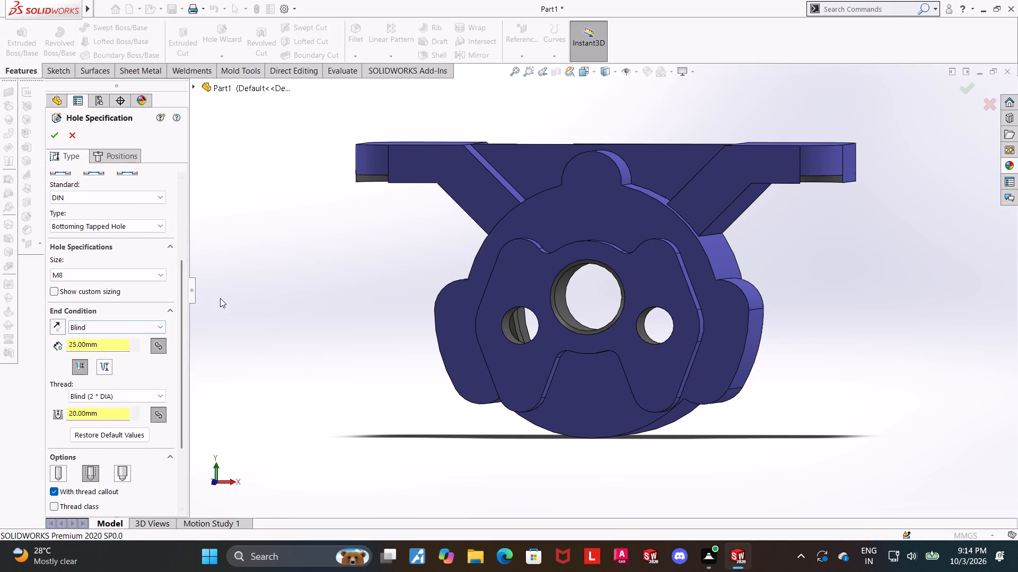
click(124, 156)
click(117, 159)
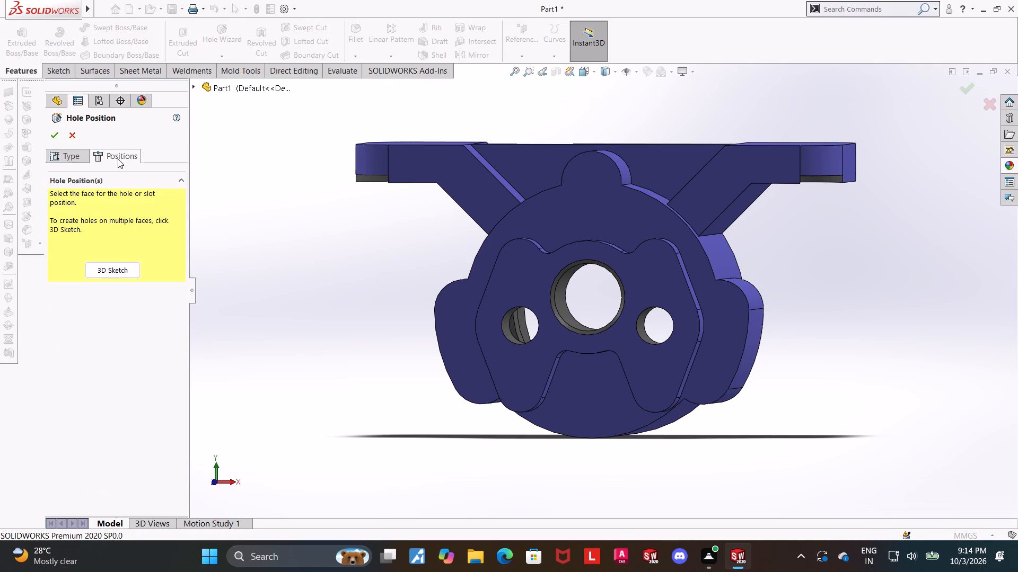
click(103, 273)
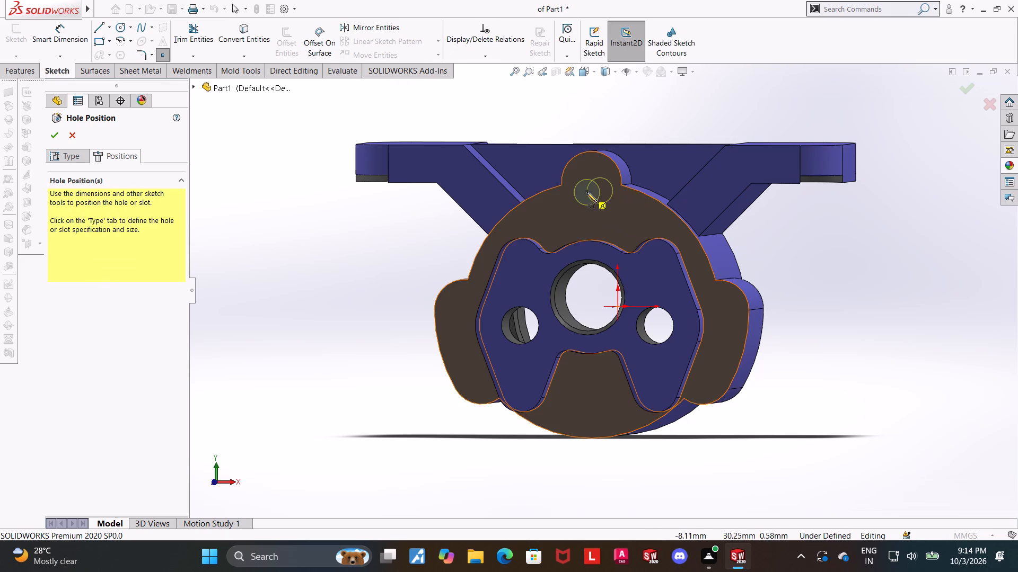
click(587, 192)
Make the hole point concentric with the upper lobe's rounded edge and finish the M8 tapped hole.
scroll(591, 182, down, 5)
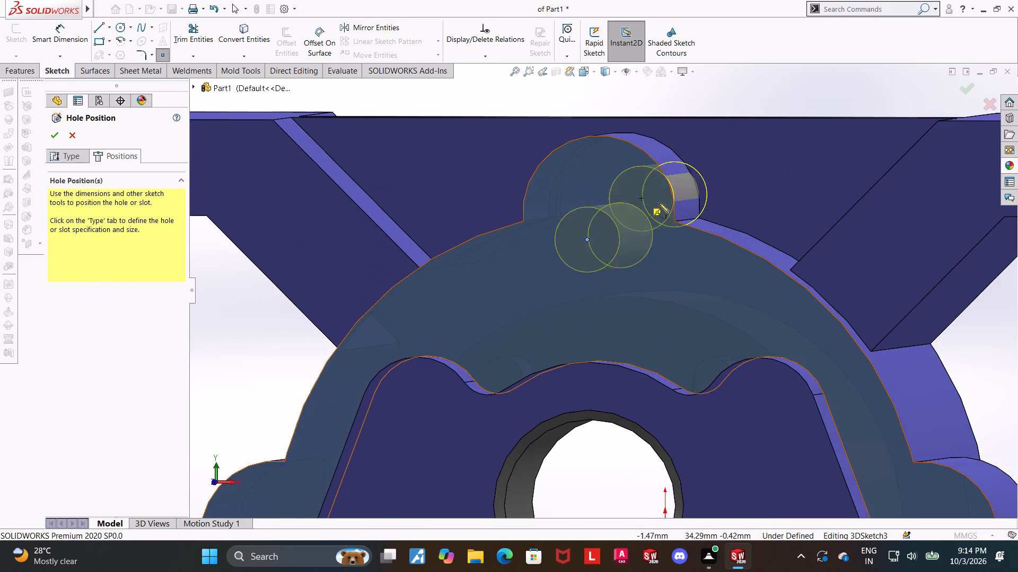
key(Escape)
click(589, 69)
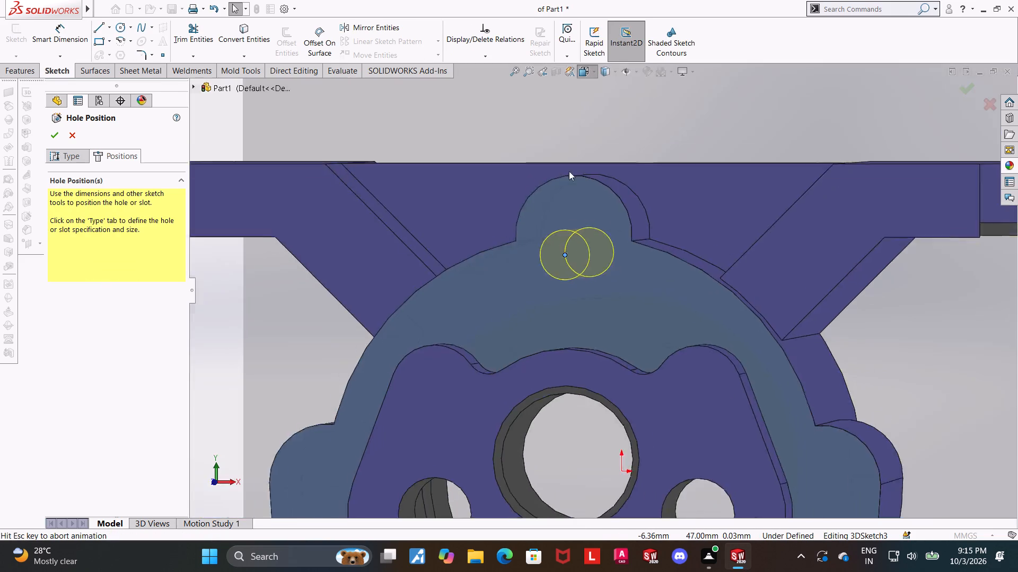
click(478, 350)
scroll(637, 189, down, 4)
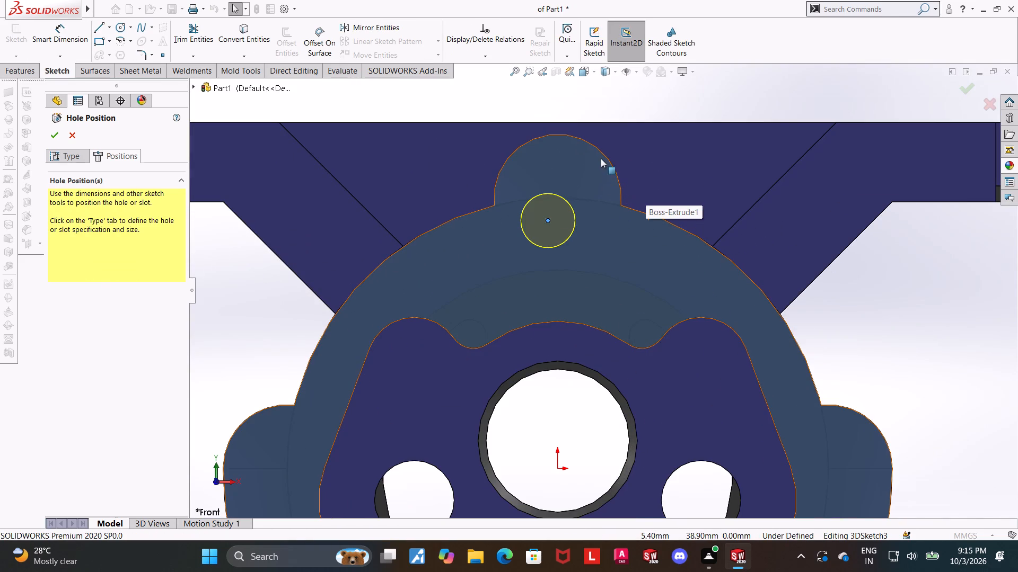
click(603, 154)
ctrl+click(548, 222)
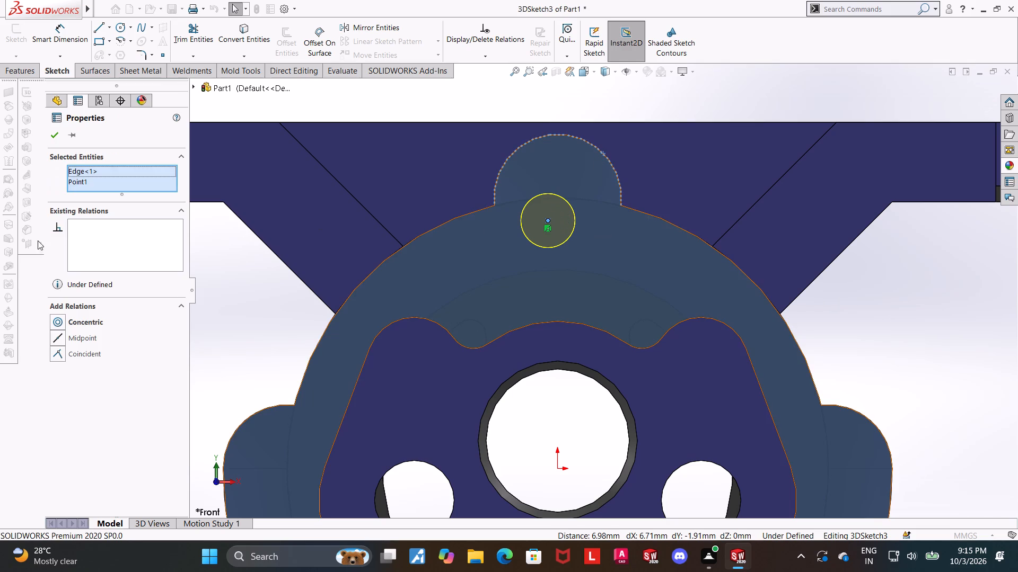
click(55, 323)
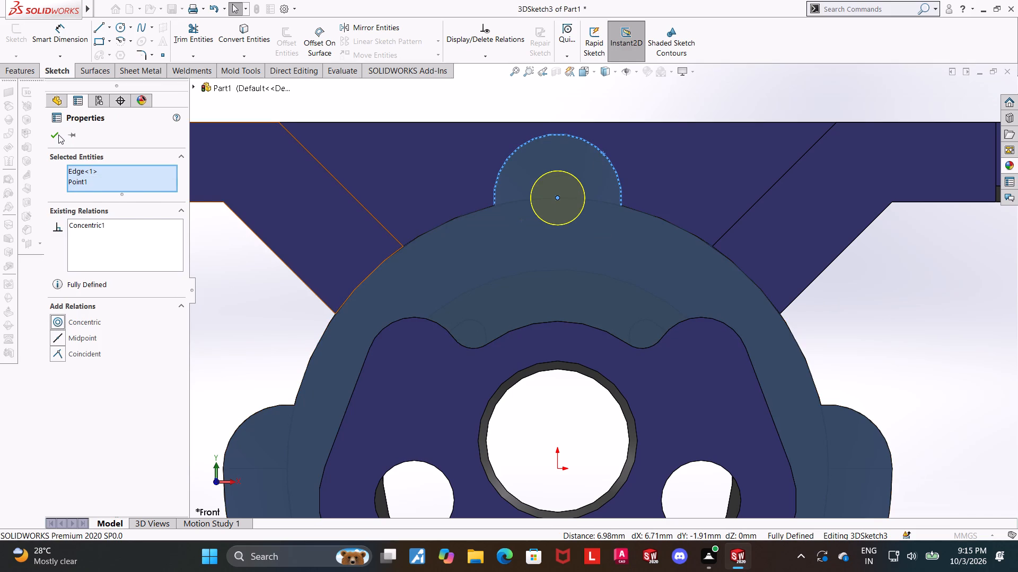
click(58, 135)
scroll(490, 201, up, 5)
click(852, 367)
middle_drag(841, 279, 784, 312)
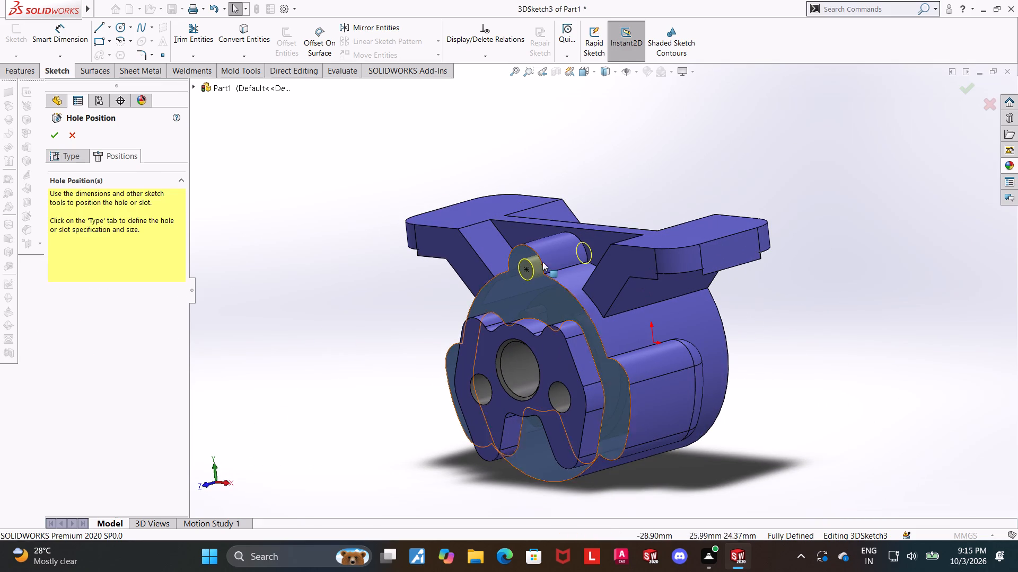
click(56, 130)
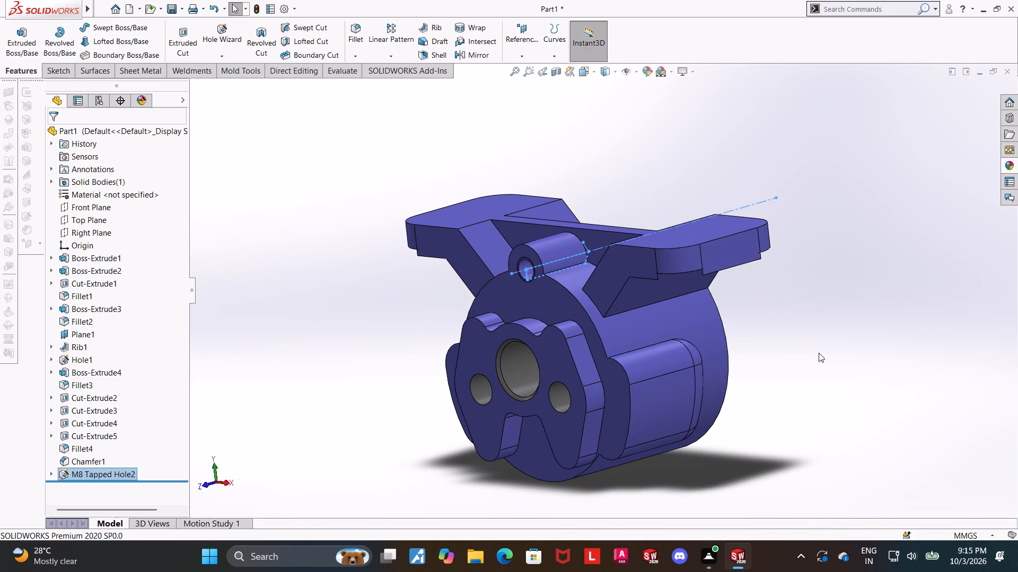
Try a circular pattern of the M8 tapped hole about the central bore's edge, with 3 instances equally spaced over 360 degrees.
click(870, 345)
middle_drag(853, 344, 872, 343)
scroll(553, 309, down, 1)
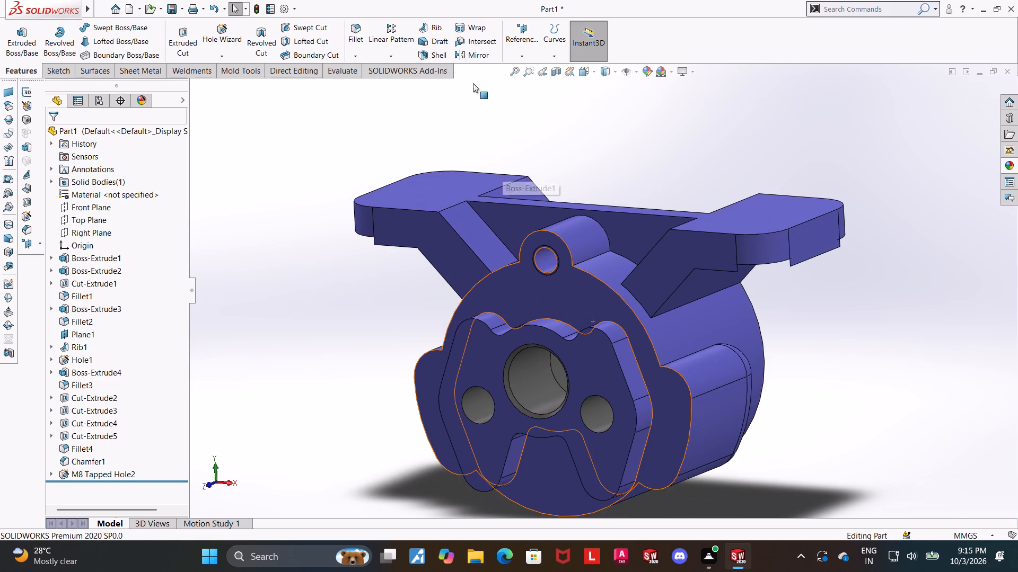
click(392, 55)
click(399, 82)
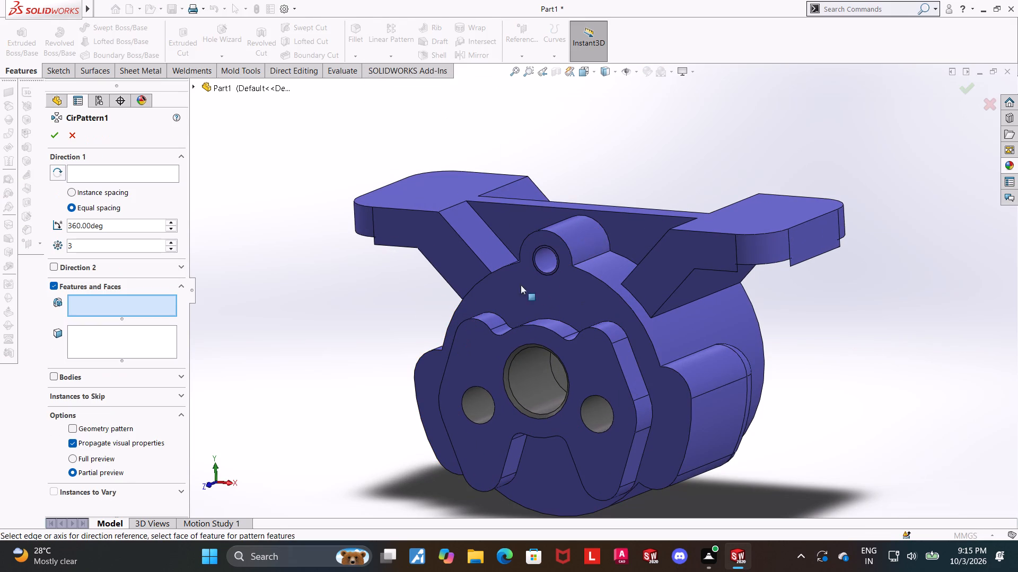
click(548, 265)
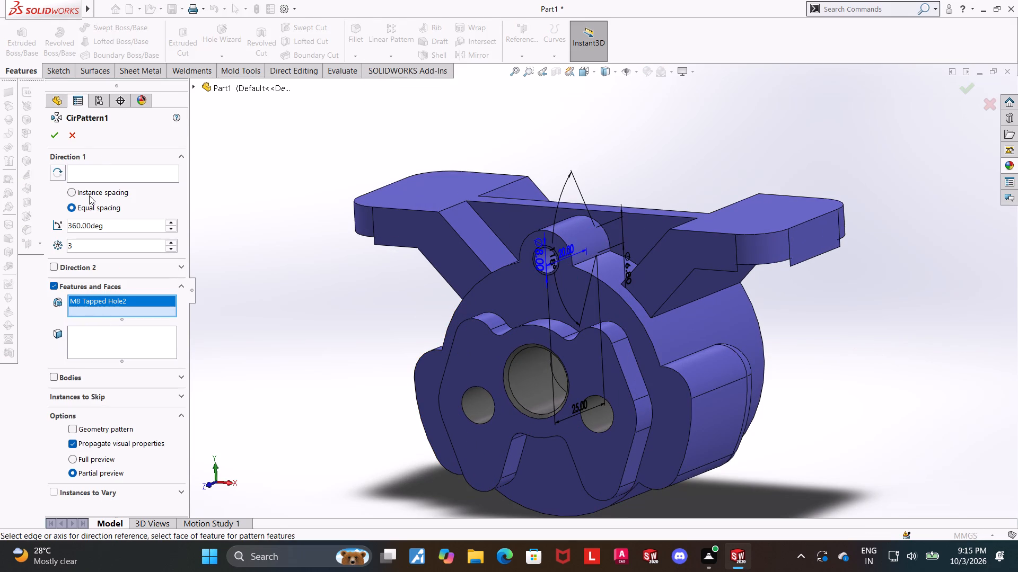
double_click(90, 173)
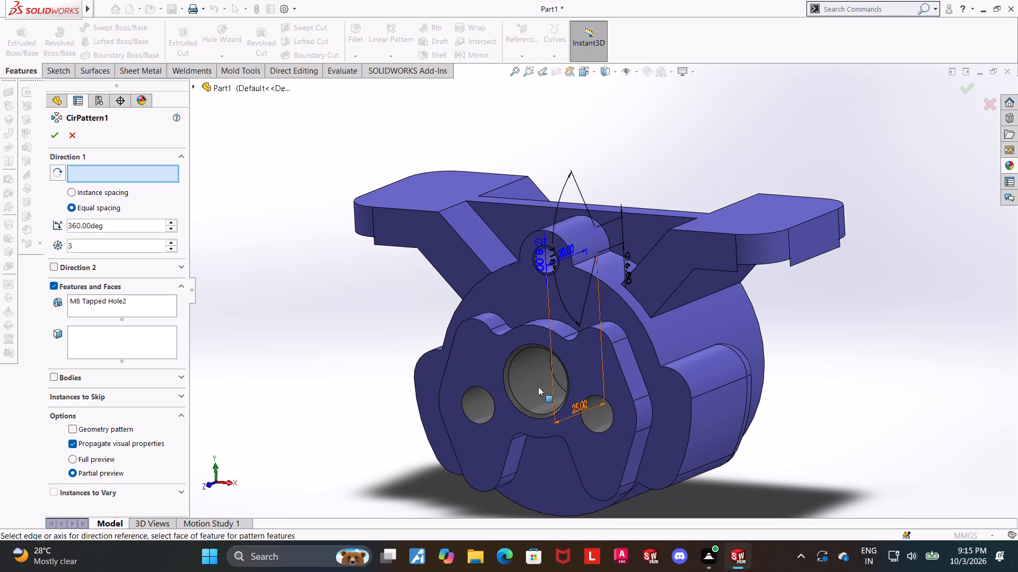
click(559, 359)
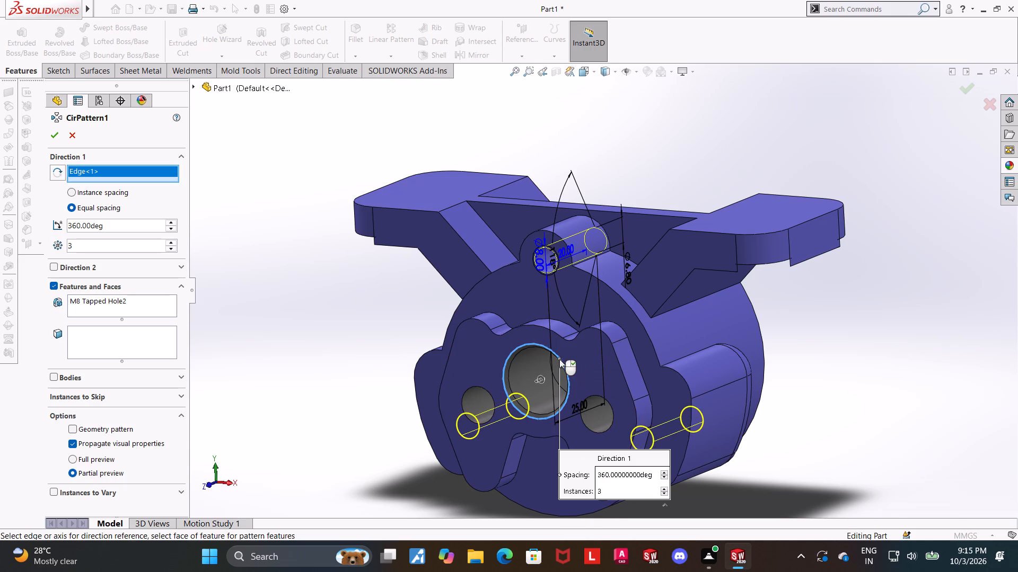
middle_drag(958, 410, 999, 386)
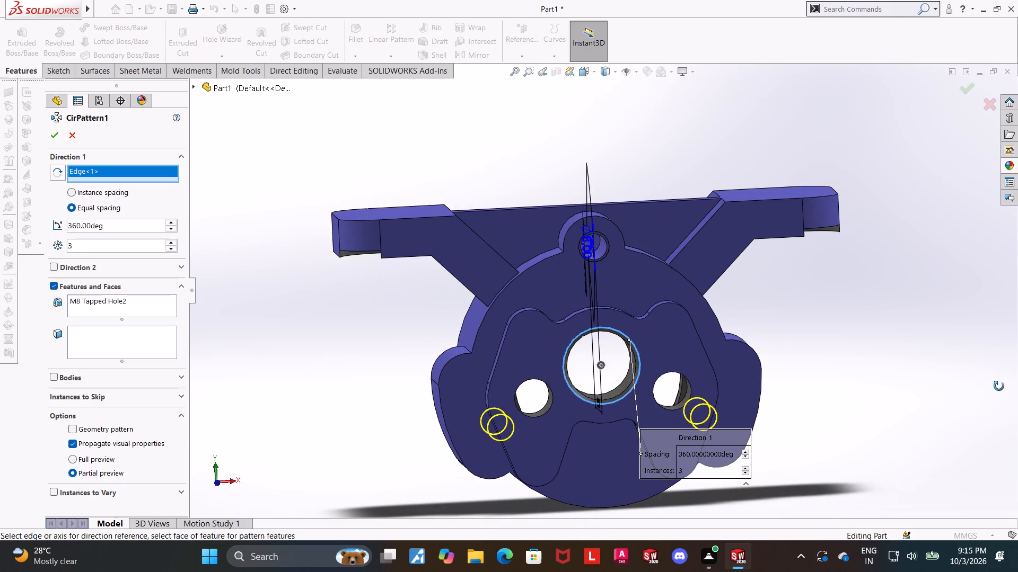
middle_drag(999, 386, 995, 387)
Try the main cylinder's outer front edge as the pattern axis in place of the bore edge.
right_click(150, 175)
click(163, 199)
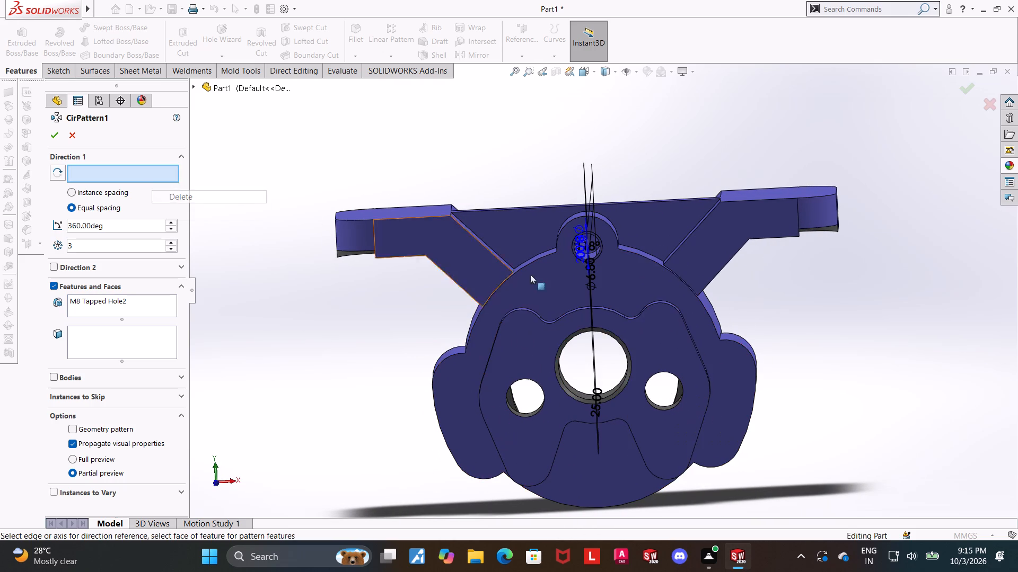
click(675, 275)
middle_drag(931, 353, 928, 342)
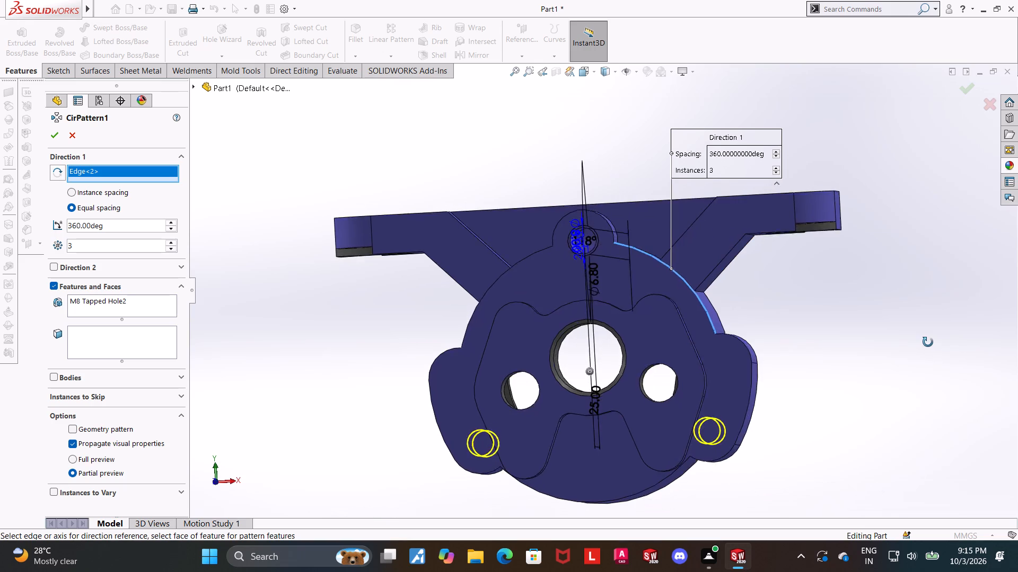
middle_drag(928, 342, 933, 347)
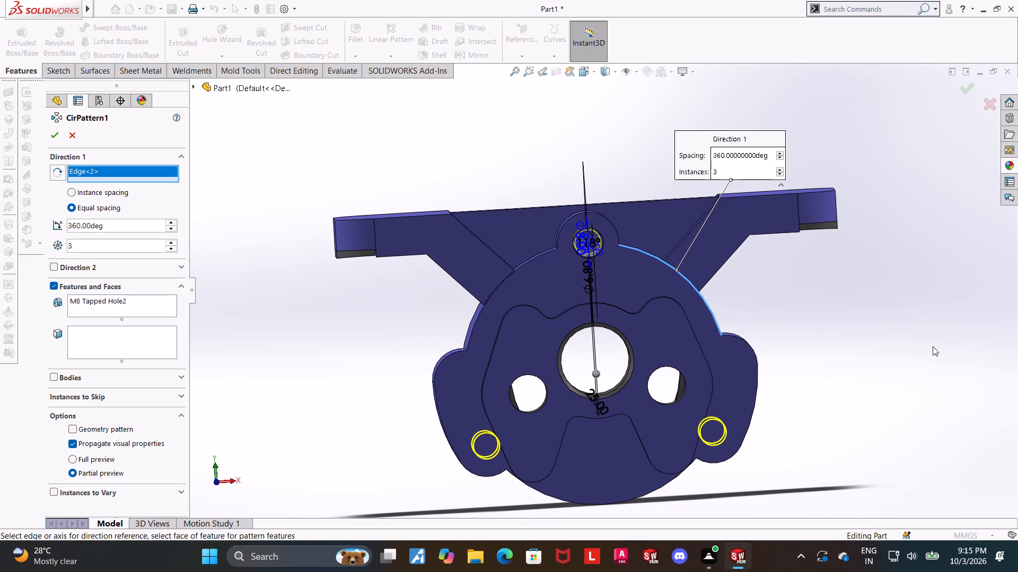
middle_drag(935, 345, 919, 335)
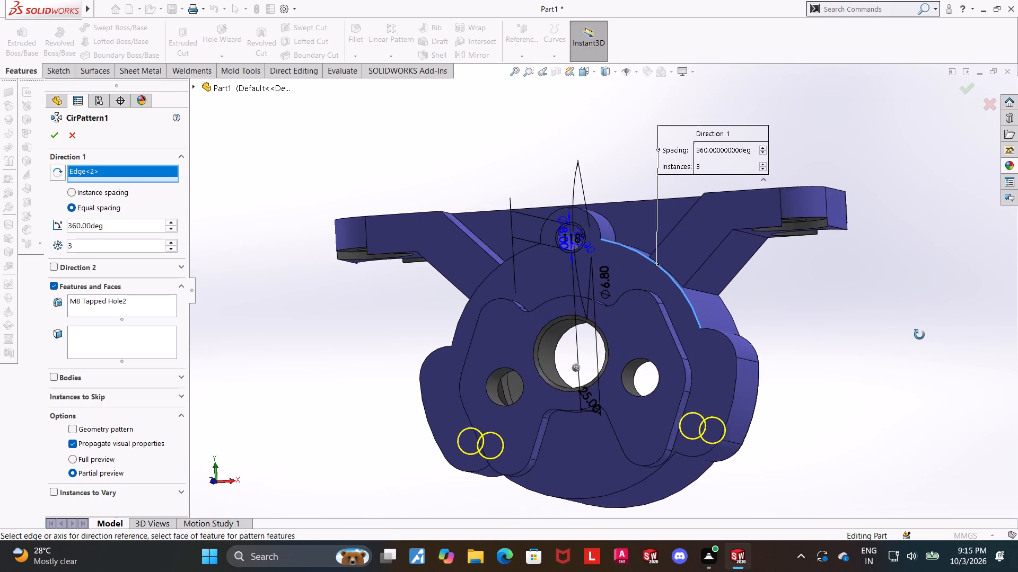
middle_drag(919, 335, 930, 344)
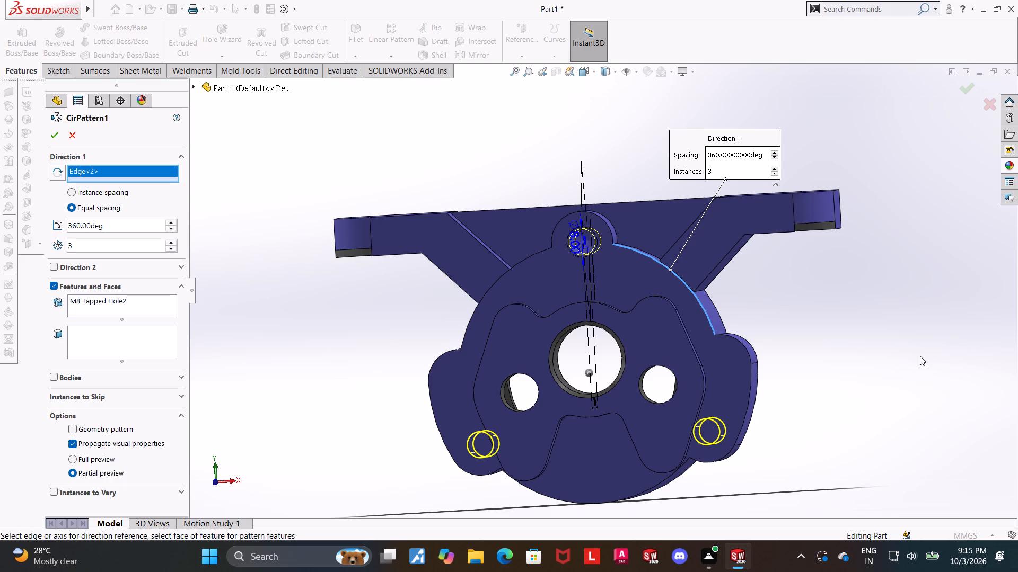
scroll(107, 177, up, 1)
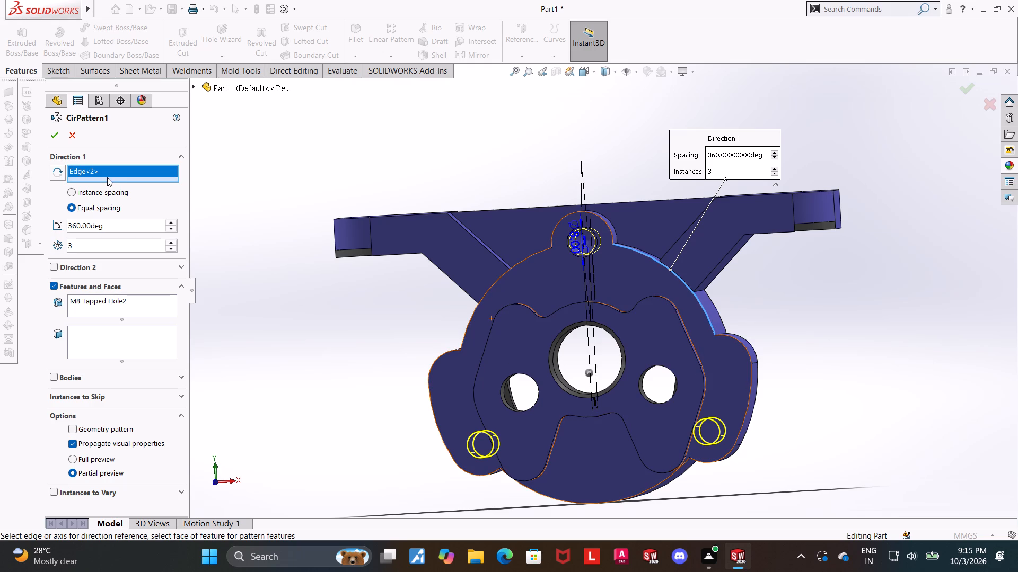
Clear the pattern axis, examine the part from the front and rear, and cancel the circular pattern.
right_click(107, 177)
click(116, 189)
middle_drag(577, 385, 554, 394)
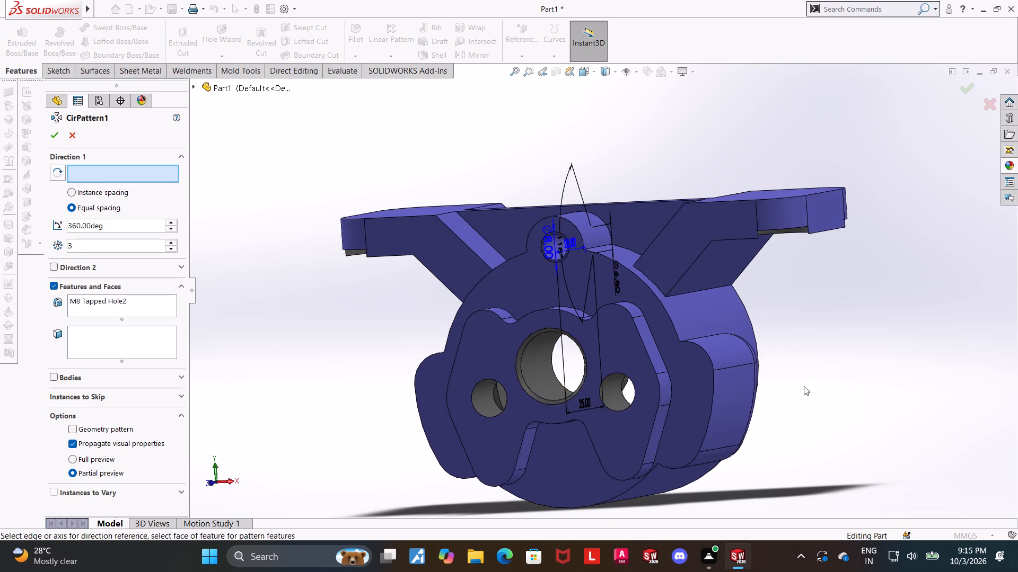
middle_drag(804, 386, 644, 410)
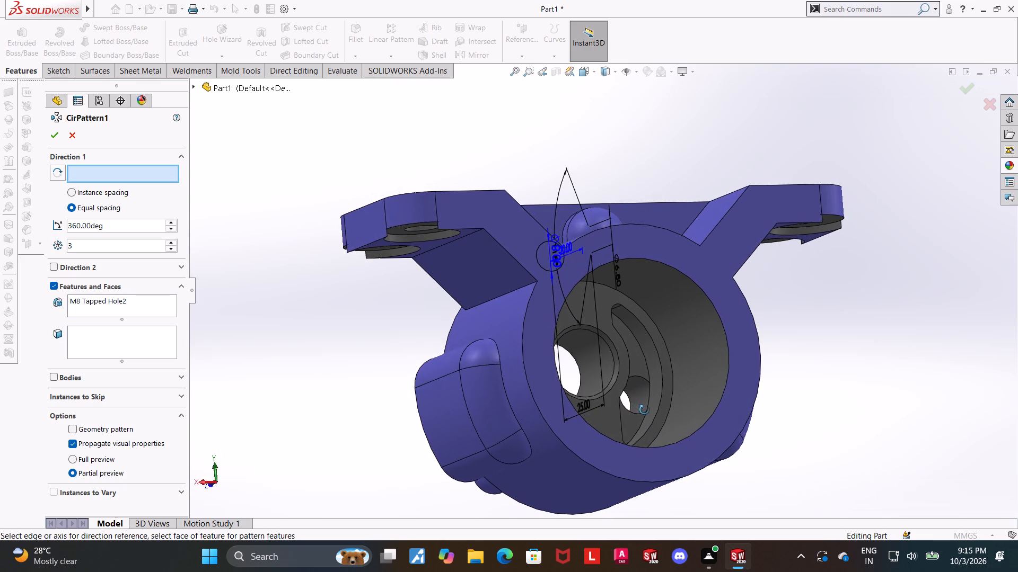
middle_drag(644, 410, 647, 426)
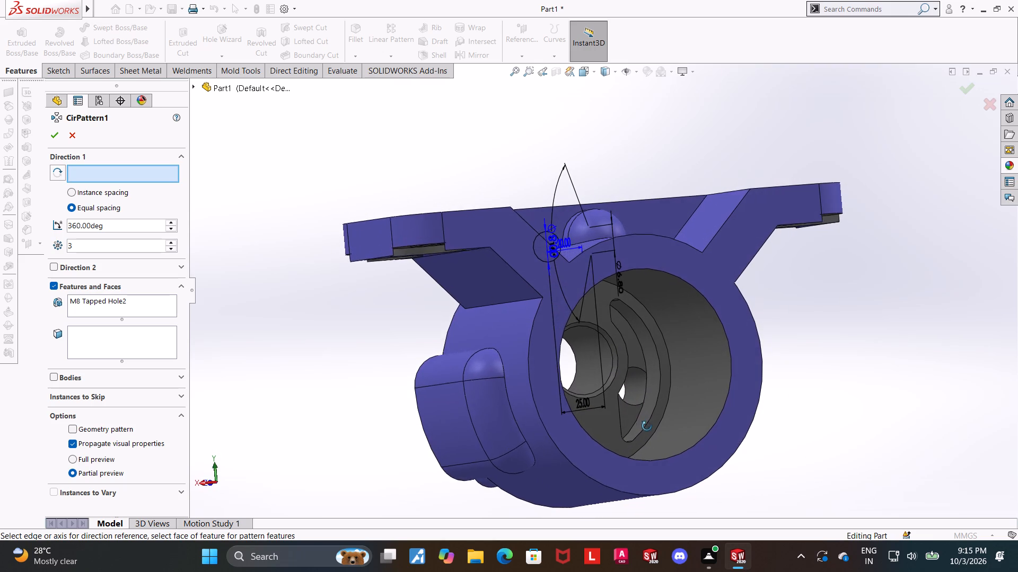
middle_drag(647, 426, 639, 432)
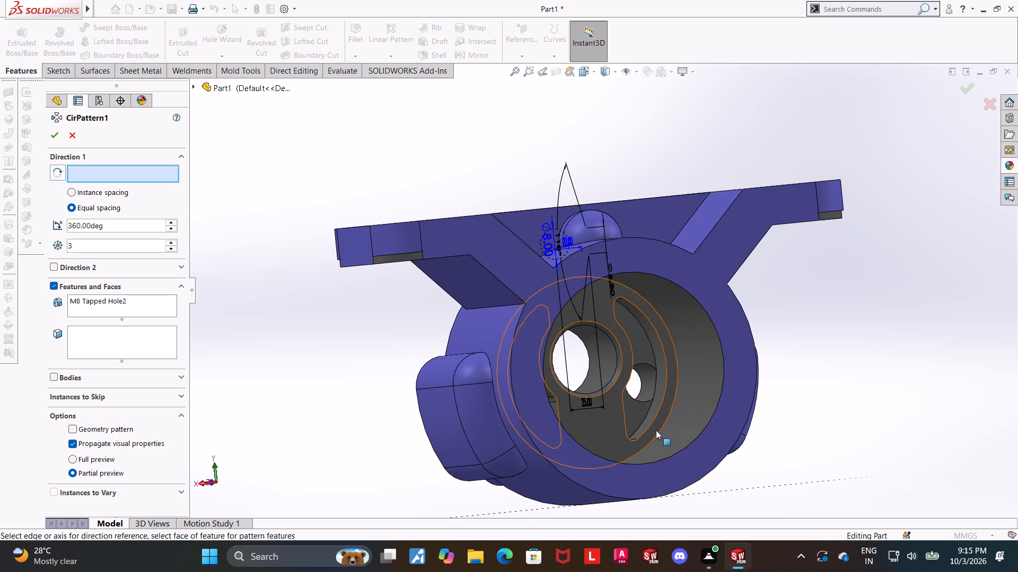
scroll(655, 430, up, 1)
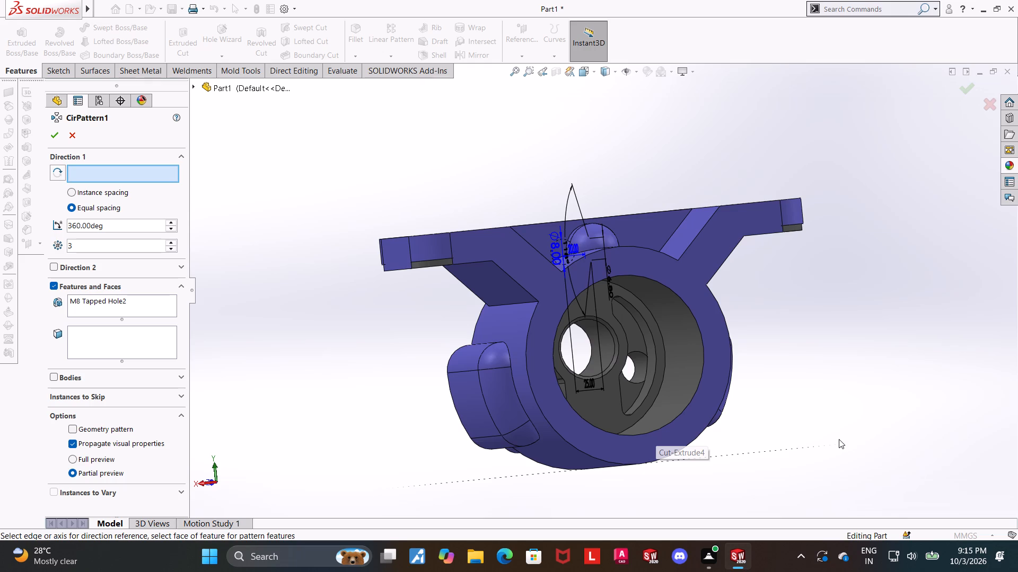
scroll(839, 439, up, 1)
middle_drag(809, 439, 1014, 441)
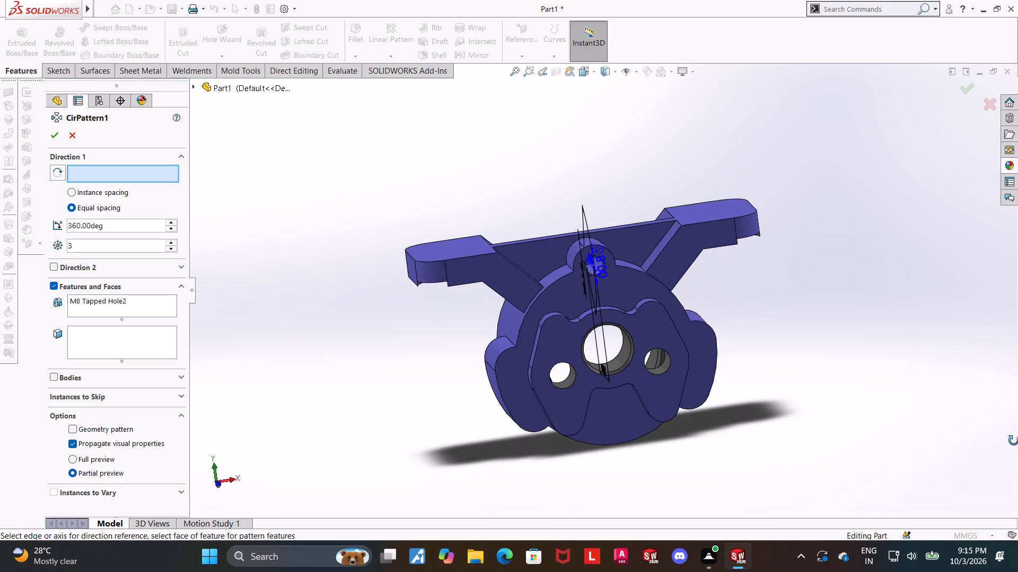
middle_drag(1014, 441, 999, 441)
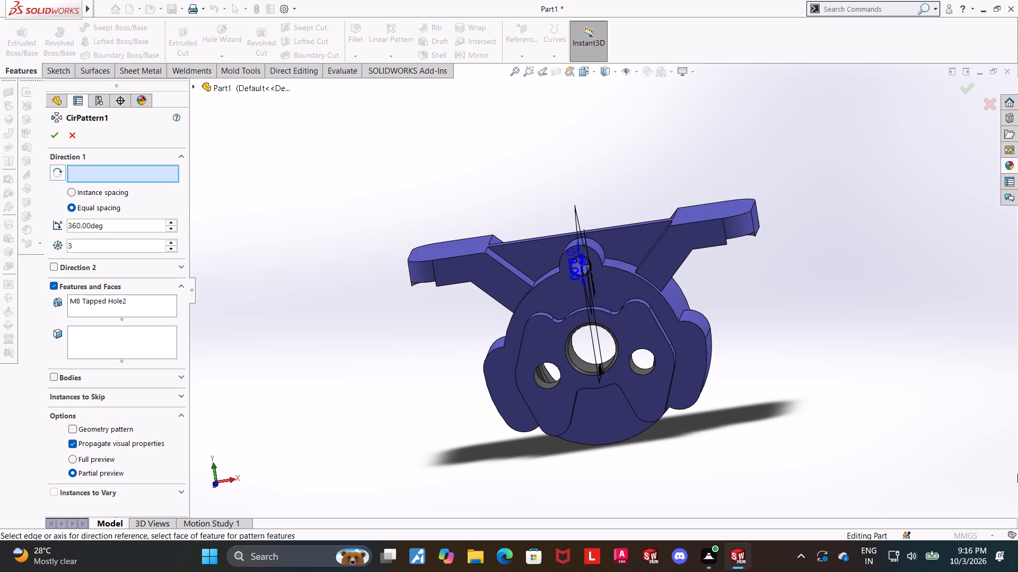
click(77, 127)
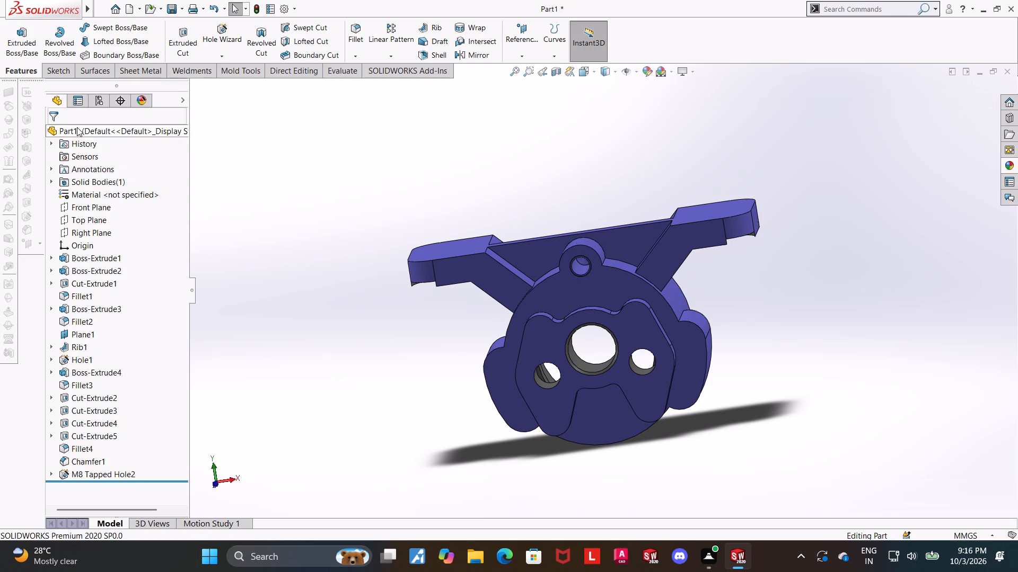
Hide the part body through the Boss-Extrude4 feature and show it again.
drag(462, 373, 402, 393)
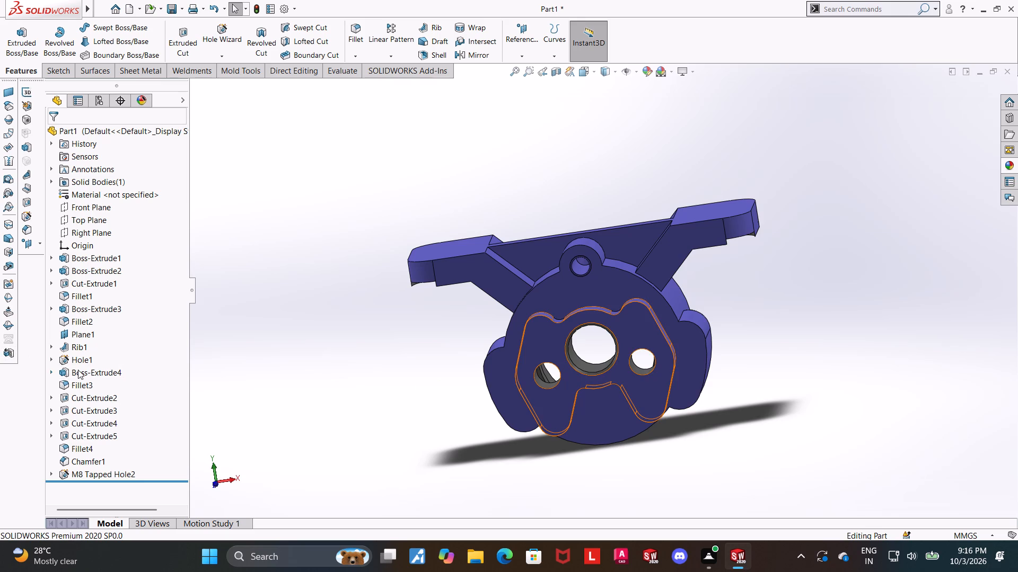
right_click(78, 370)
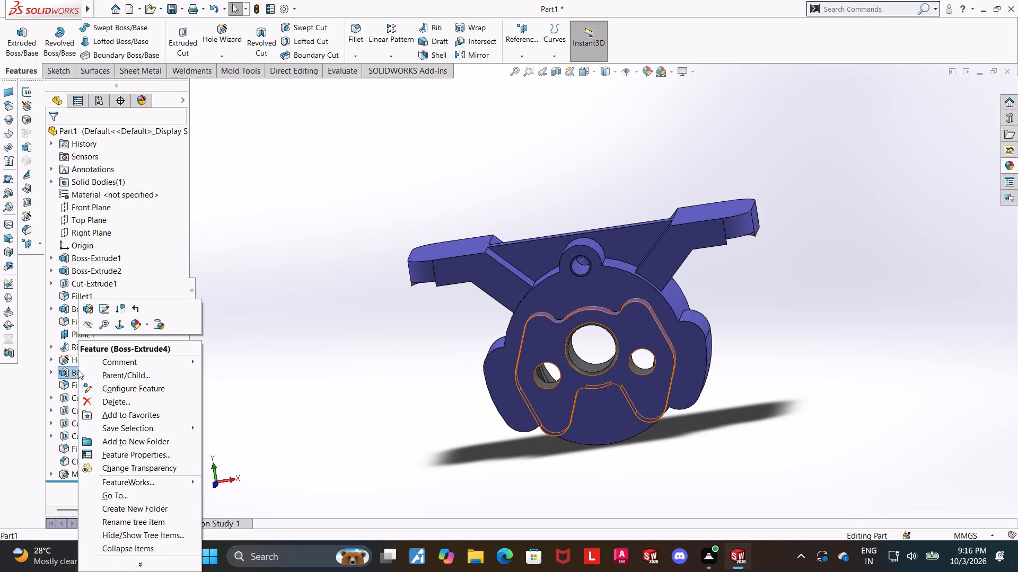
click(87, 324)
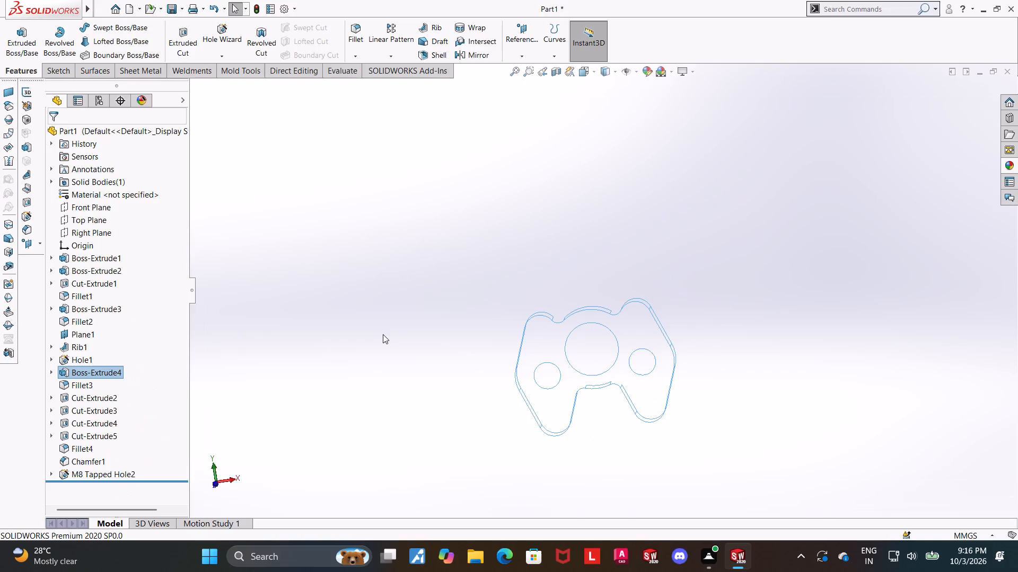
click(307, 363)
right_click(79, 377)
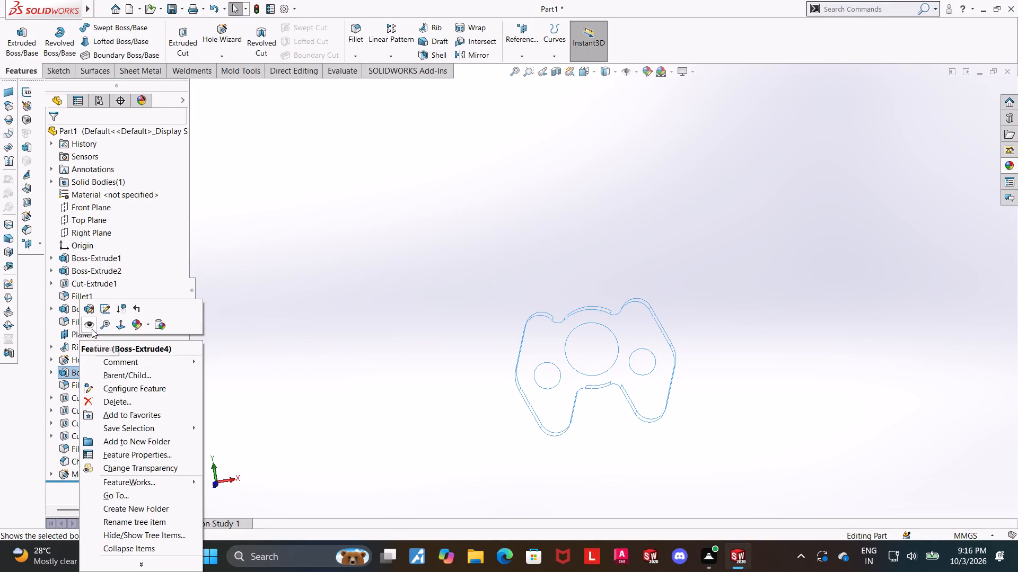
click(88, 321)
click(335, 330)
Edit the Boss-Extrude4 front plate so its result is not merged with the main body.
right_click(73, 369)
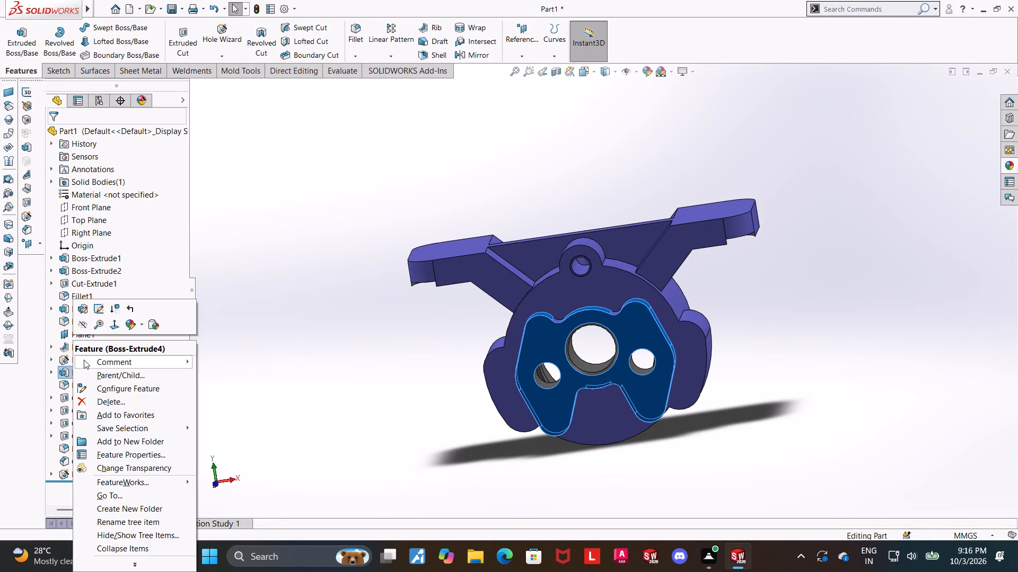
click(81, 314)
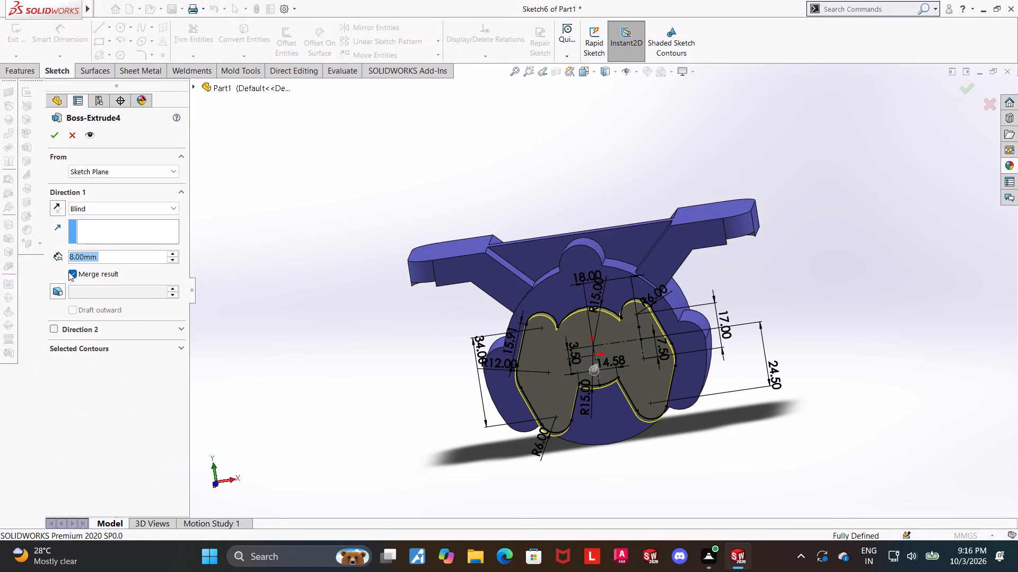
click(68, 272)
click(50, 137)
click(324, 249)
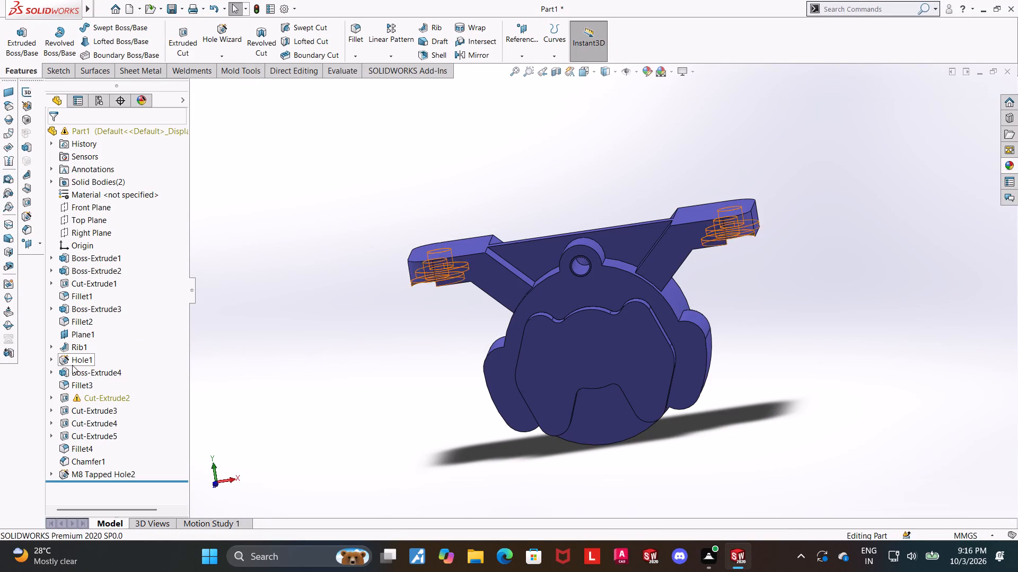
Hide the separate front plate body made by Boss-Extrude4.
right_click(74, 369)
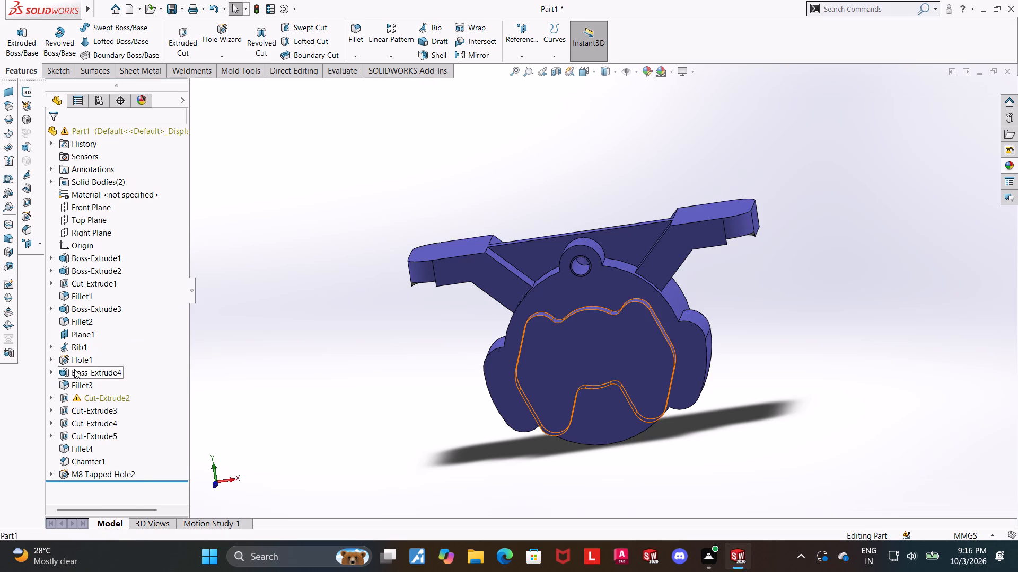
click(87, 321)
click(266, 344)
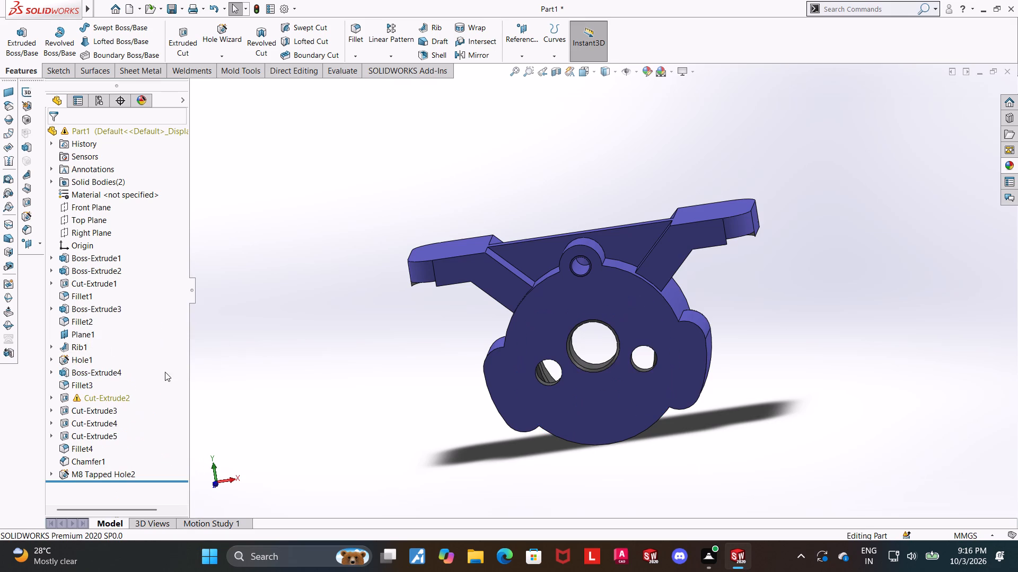
Examine Cut-Extrude3, Cut-Extrude4 and Cut-Extrude5 on the model and check the options available for these cuts.
middle_drag(316, 385, 250, 404)
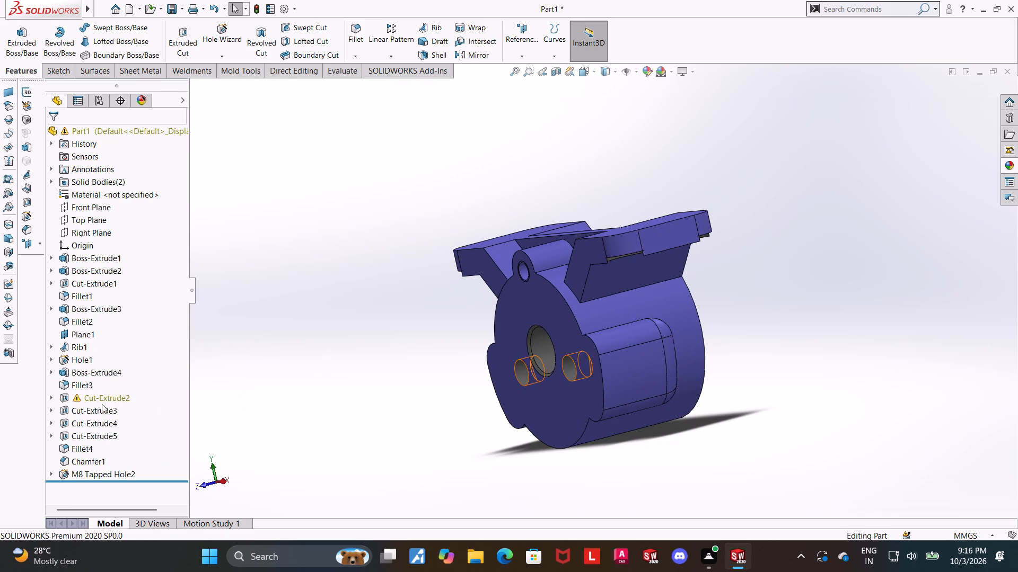
click(75, 427)
ctrl+click(63, 409)
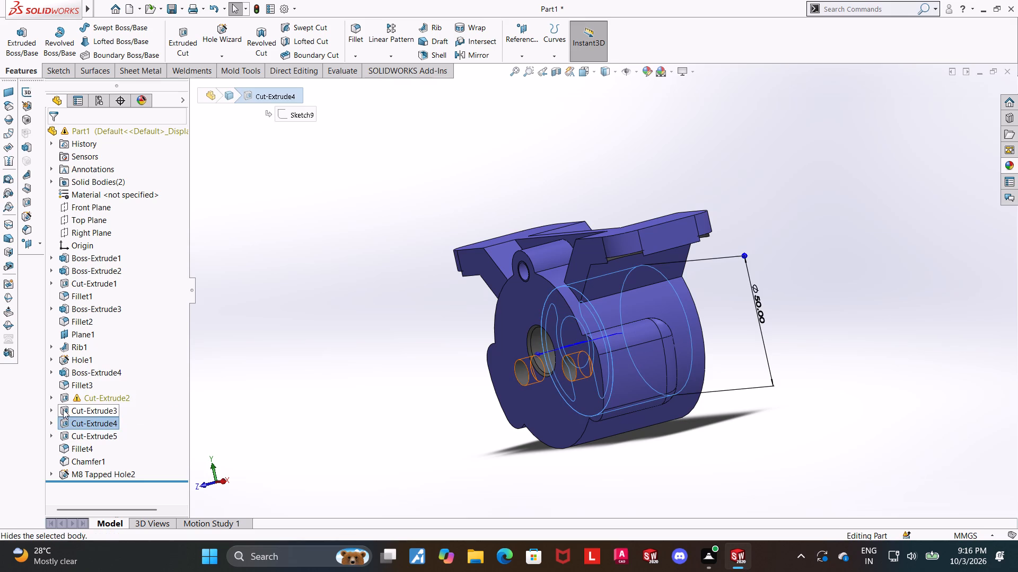
ctrl+click(84, 437)
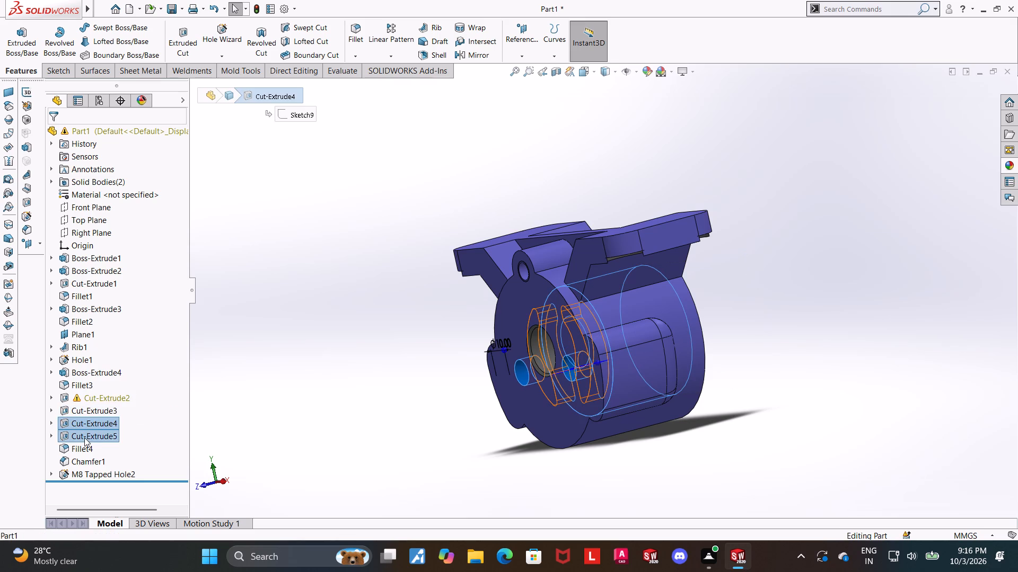
middle_drag(388, 415, 443, 420)
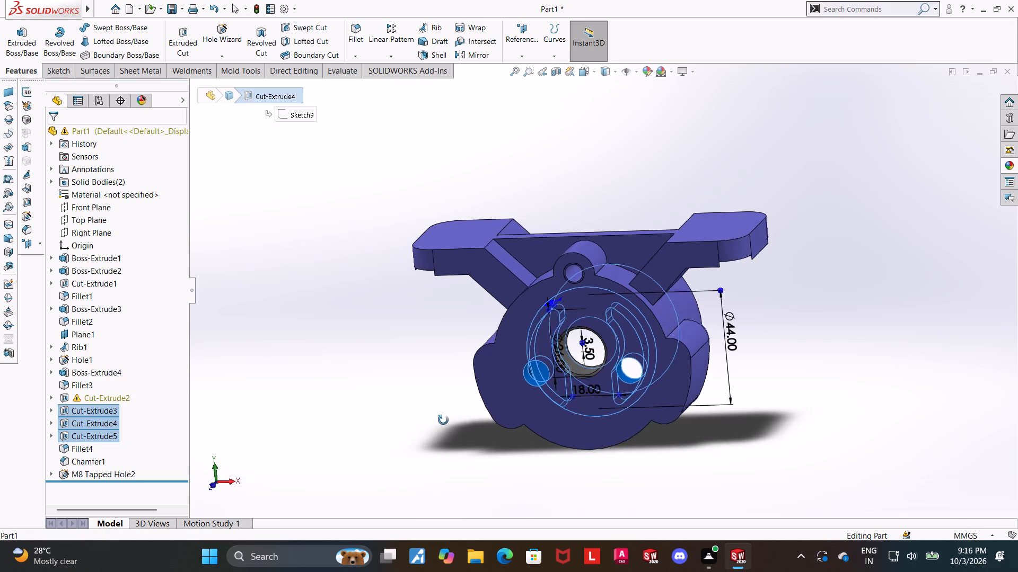
middle_drag(443, 420, 426, 431)
right_click(89, 419)
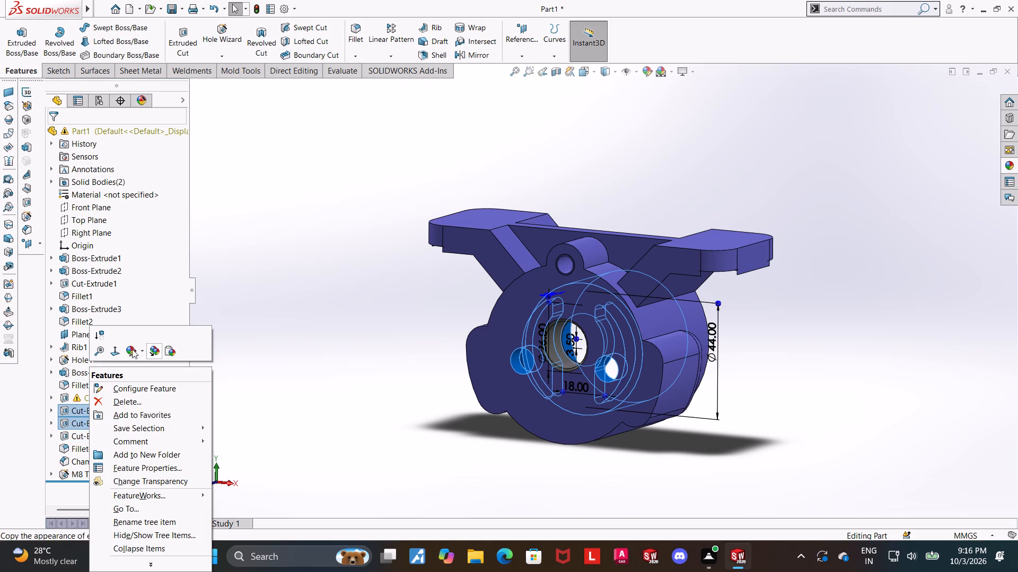
click(288, 353)
right_click(110, 406)
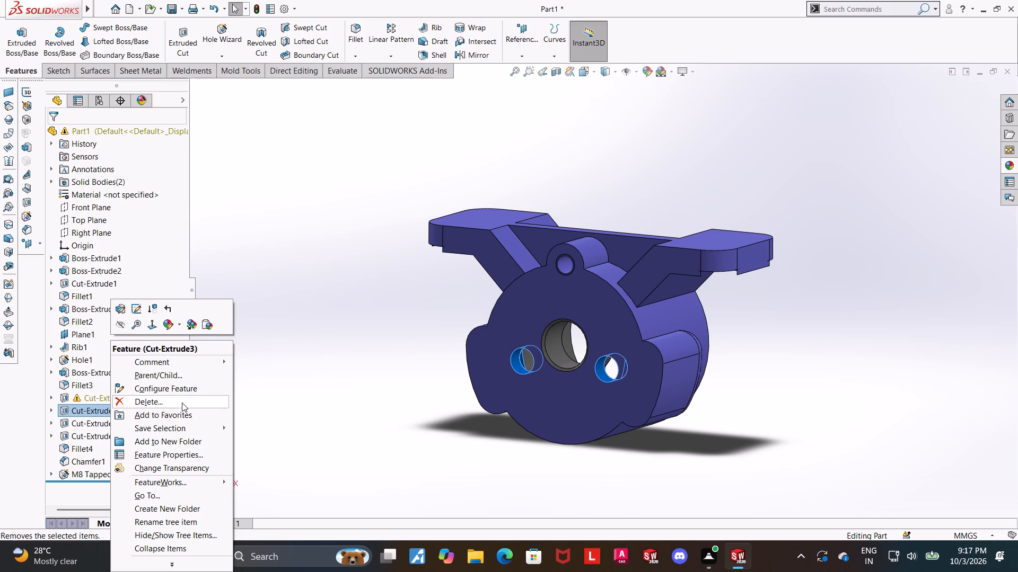
click(318, 411)
right_click(107, 412)
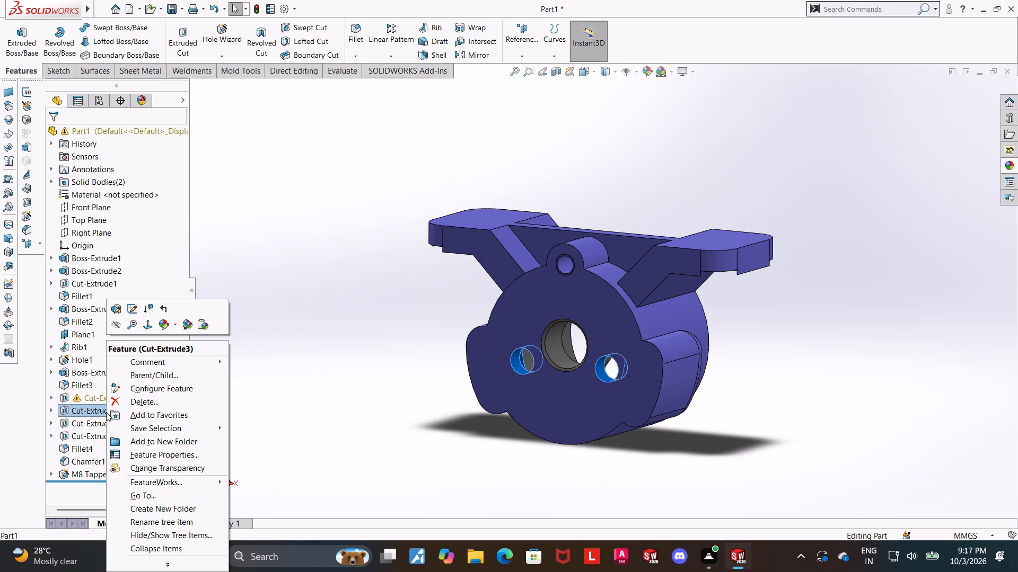
click(285, 359)
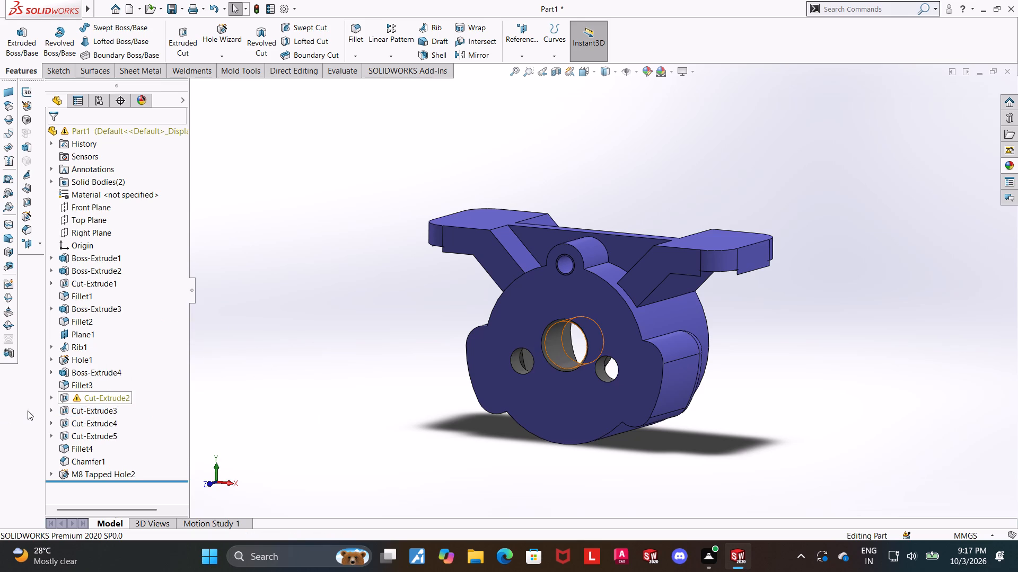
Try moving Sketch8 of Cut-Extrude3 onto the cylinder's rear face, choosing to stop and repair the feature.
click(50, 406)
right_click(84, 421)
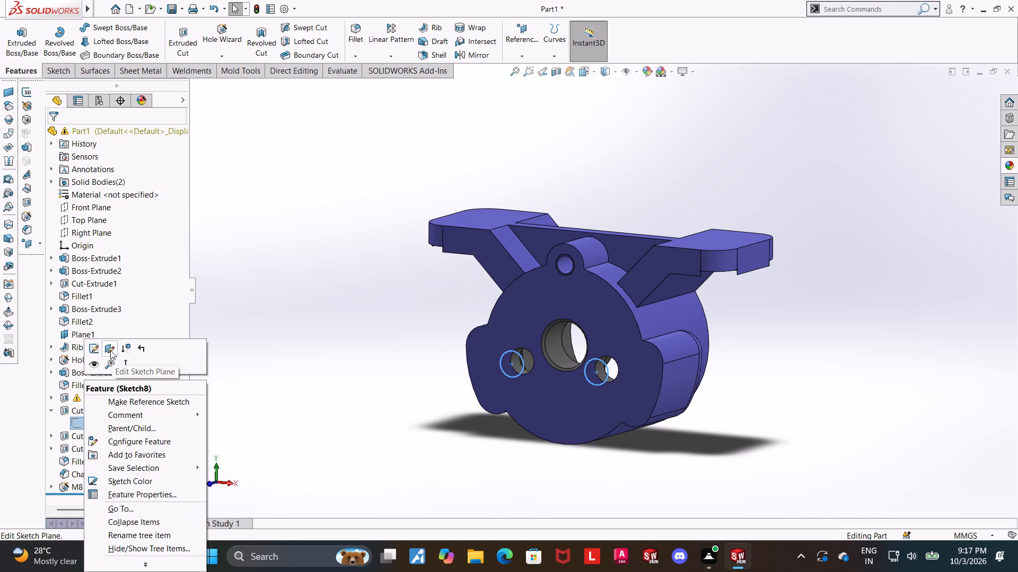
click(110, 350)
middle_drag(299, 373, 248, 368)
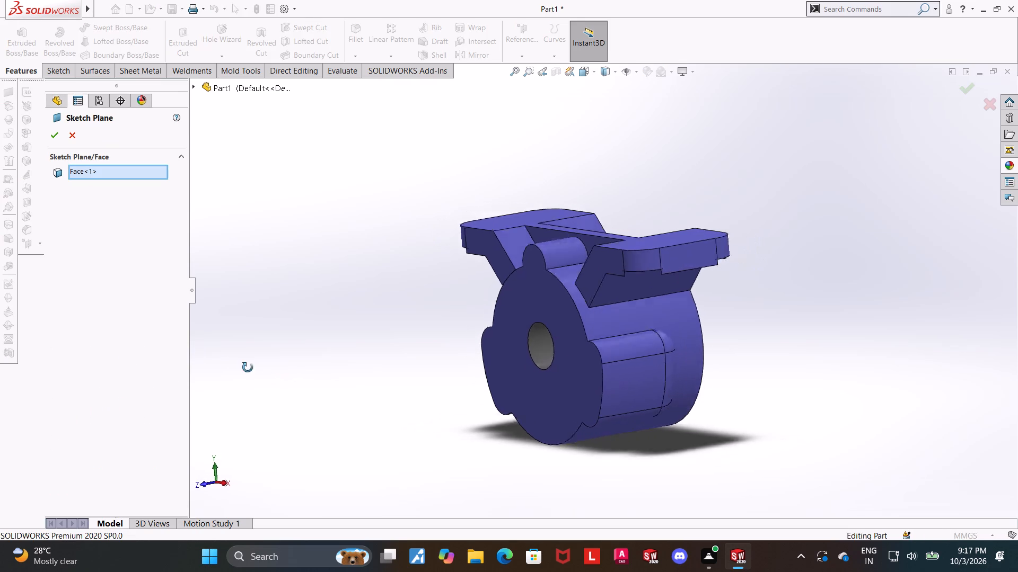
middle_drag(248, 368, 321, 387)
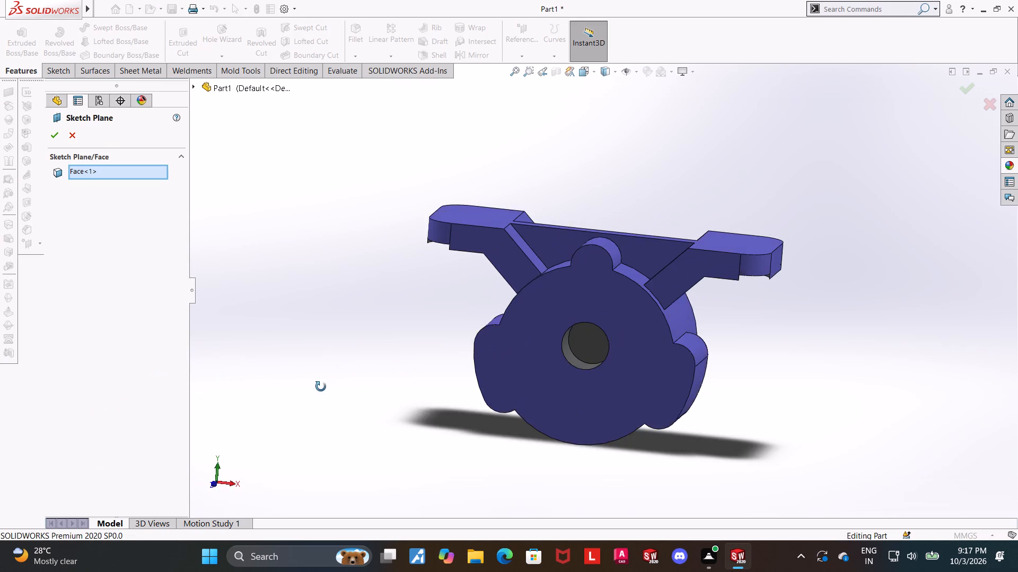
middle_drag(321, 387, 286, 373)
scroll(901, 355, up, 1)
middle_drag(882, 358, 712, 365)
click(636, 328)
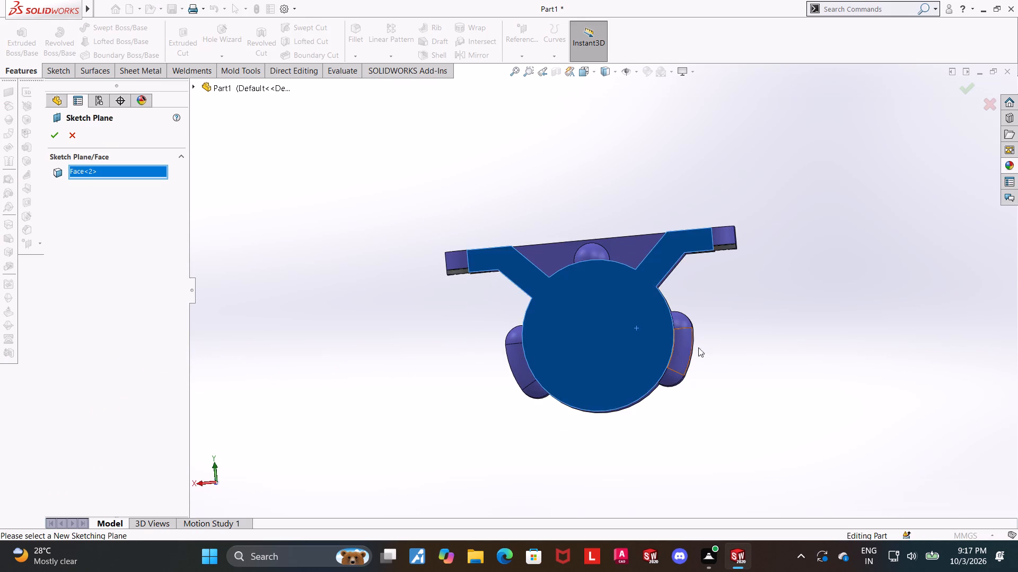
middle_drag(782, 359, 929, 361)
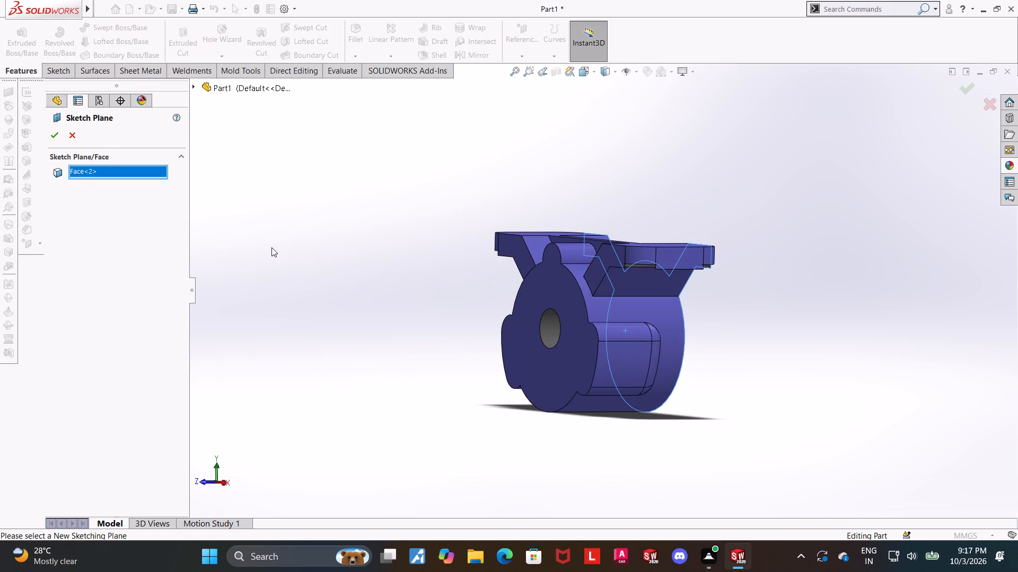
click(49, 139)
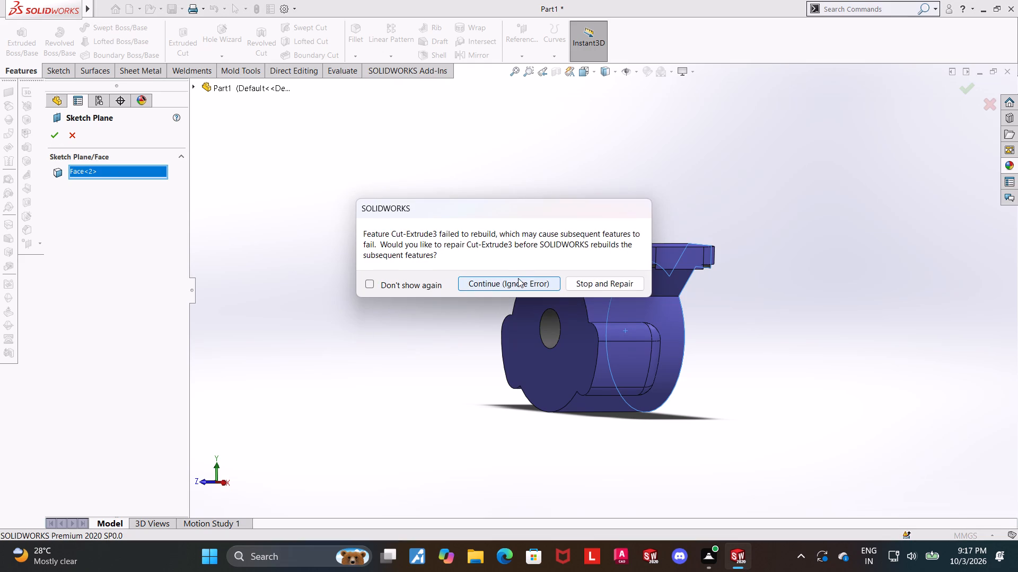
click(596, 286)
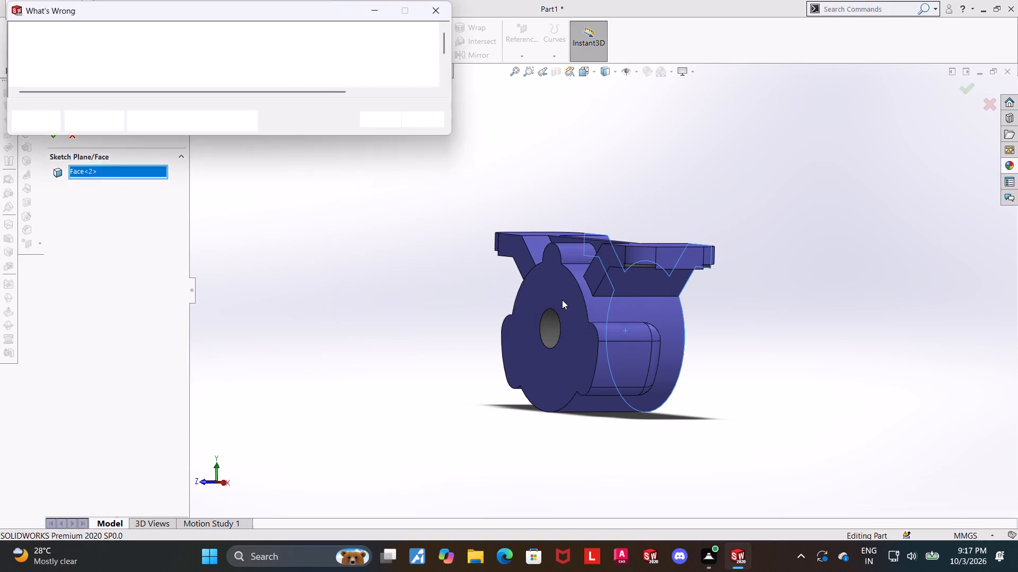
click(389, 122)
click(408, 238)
Inspect Cut-Extrude3, Cut-Extrude2 and Sketch7 from the rear and side of the part.
middle_drag(394, 241, 332, 247)
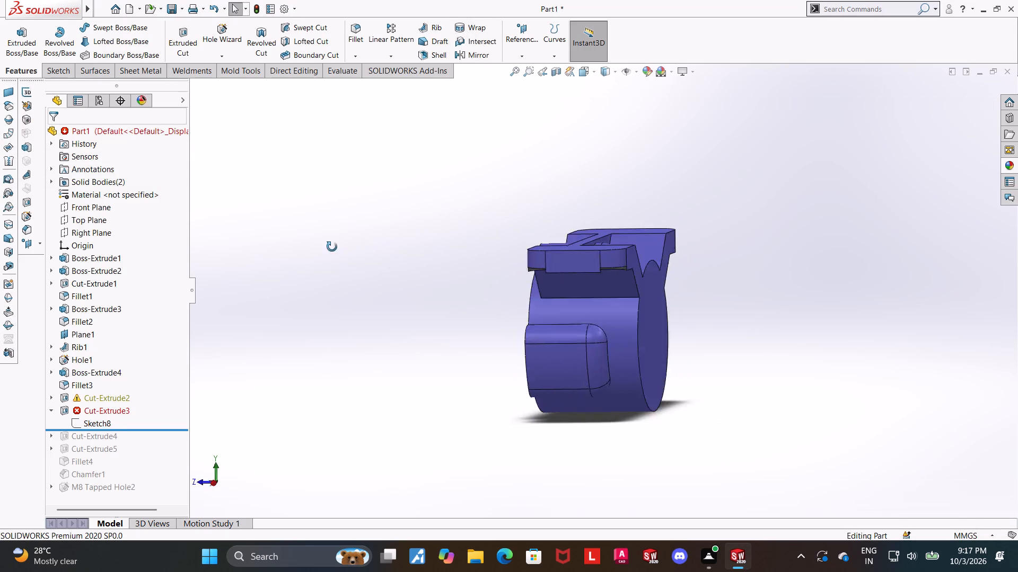
middle_drag(332, 247, 300, 254)
click(103, 405)
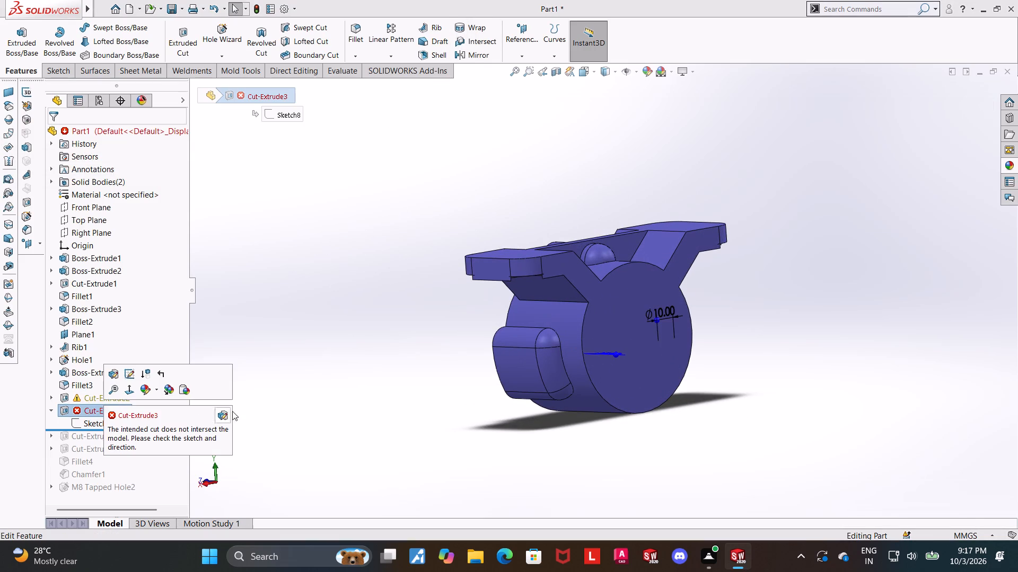
middle_drag(240, 408, 257, 404)
click(105, 398)
click(50, 393)
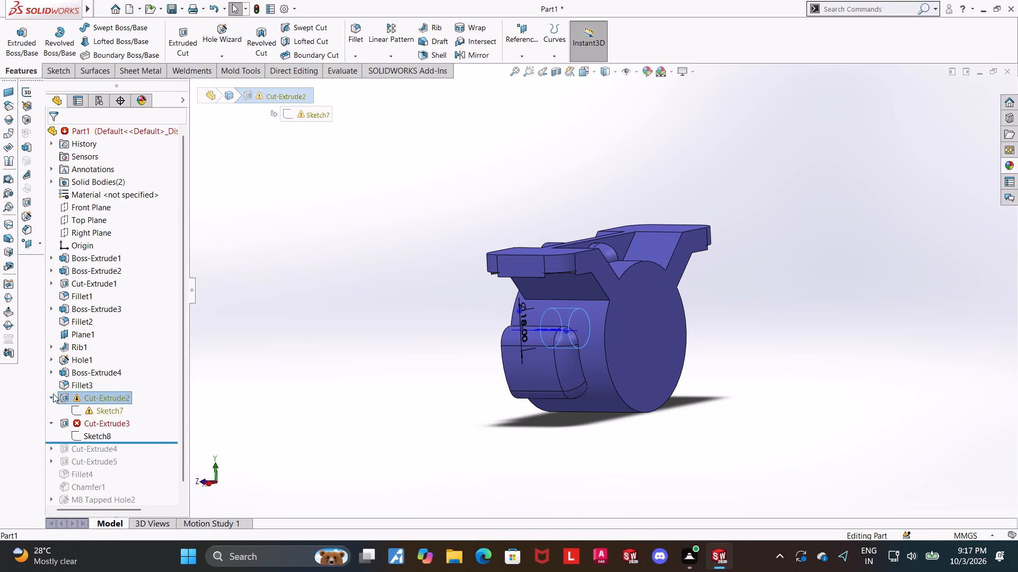
click(108, 415)
middle_drag(300, 395, 351, 386)
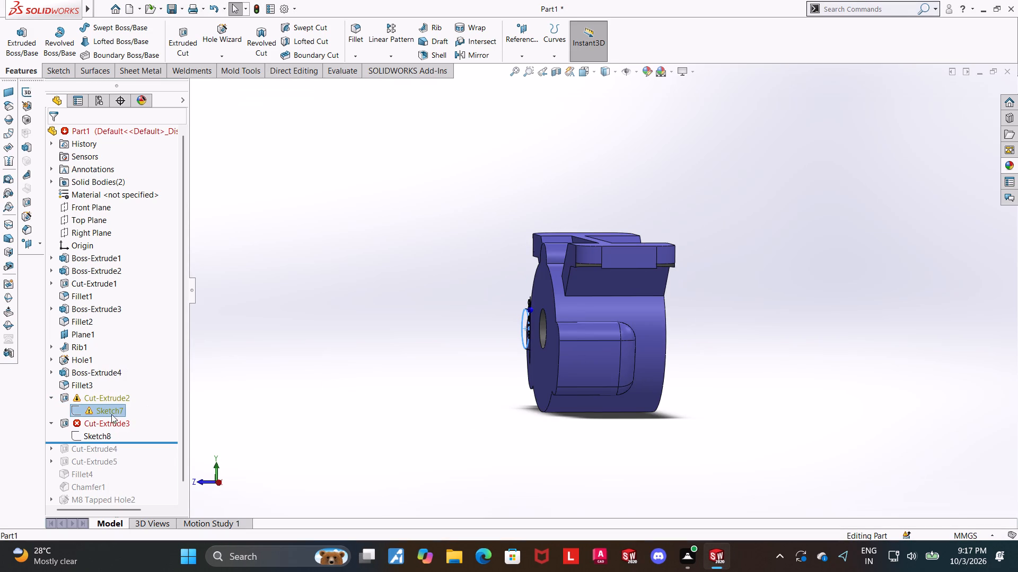
Undo the sketch plane change, the plate body hiding, the unmerging and the earlier M8 tapped hole.
key(ctrl+z)
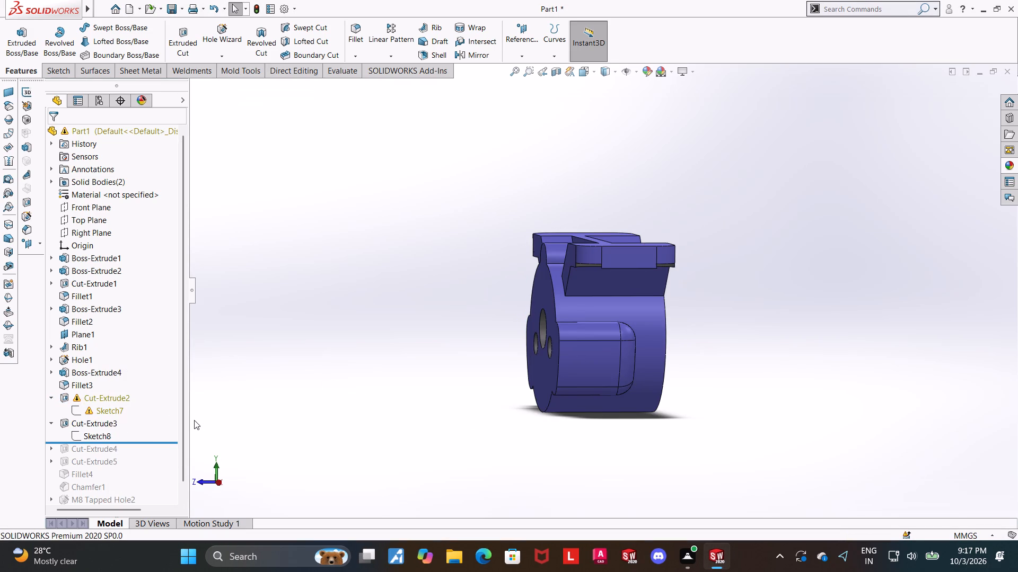
key(ctrl+z)
key(ctrl+z)
middle_drag(173, 414, 104, 421)
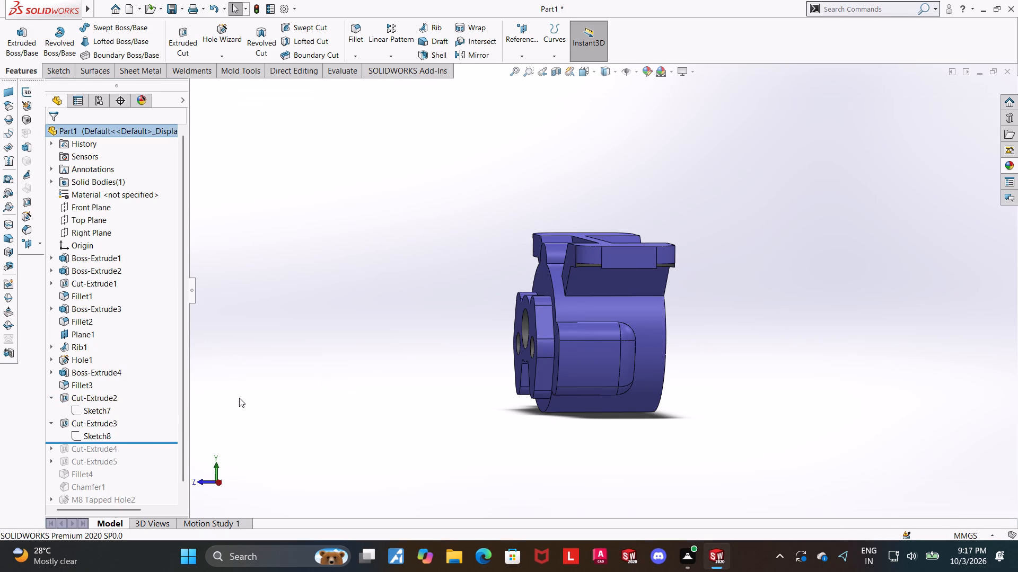
middle_drag(239, 398, 198, 407)
key(ctrl+z)
key(ctrl+z)
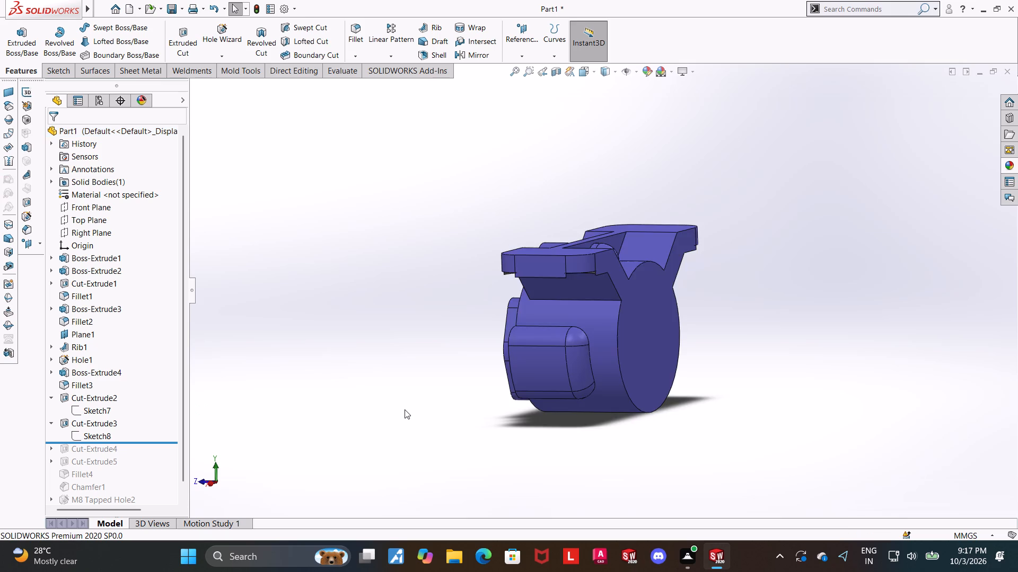
key(ctrl+z)
key(ctrl+z)
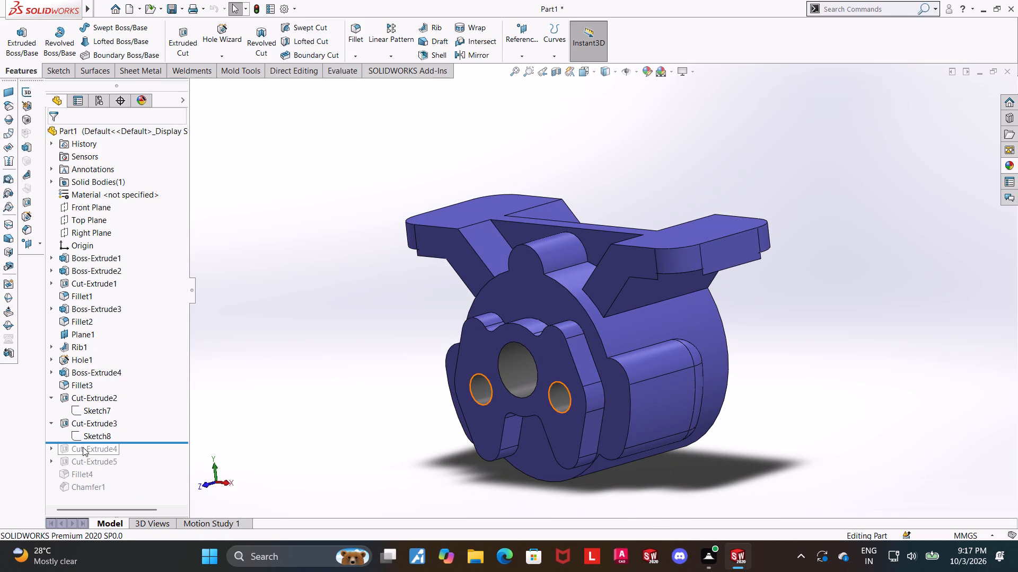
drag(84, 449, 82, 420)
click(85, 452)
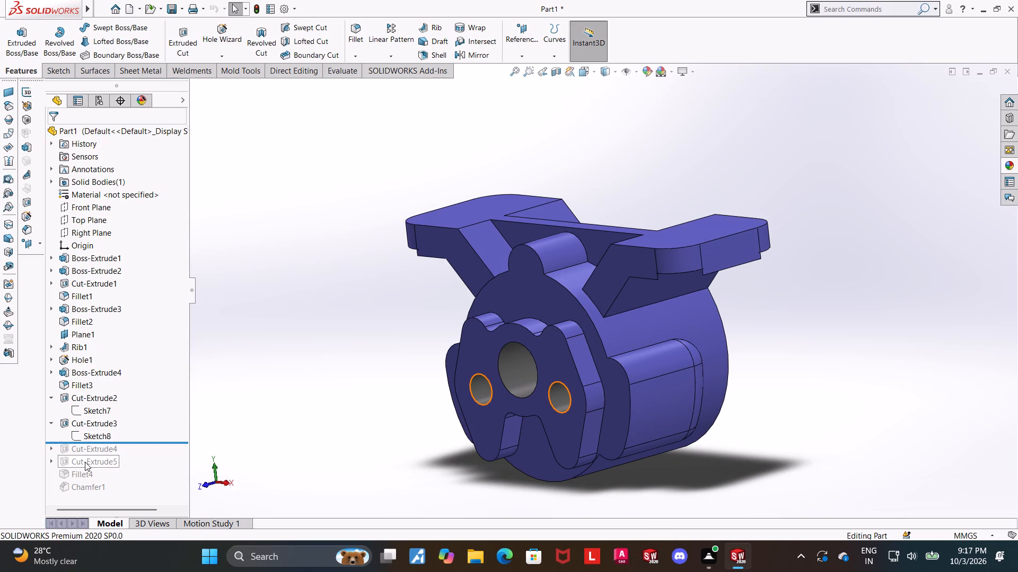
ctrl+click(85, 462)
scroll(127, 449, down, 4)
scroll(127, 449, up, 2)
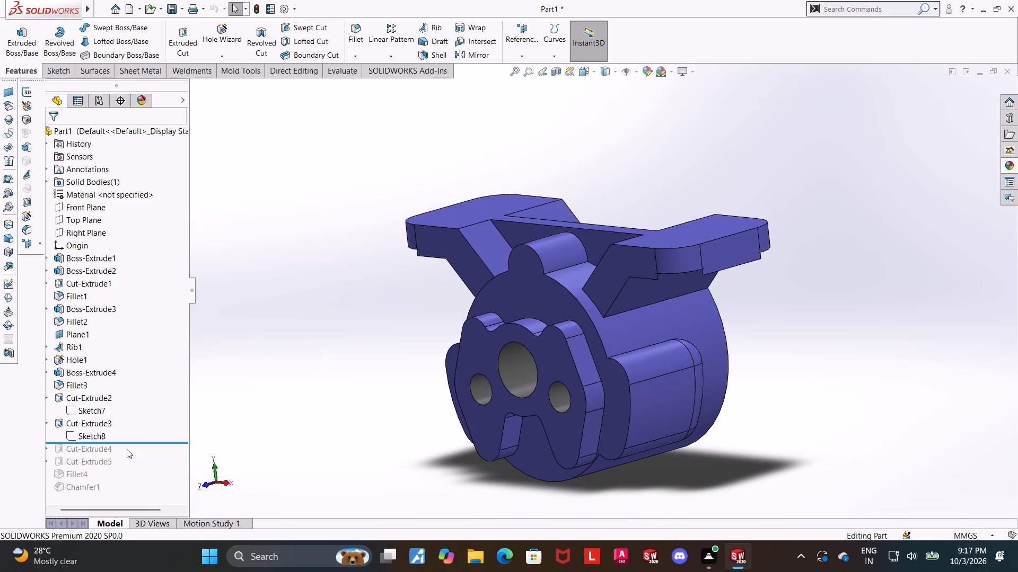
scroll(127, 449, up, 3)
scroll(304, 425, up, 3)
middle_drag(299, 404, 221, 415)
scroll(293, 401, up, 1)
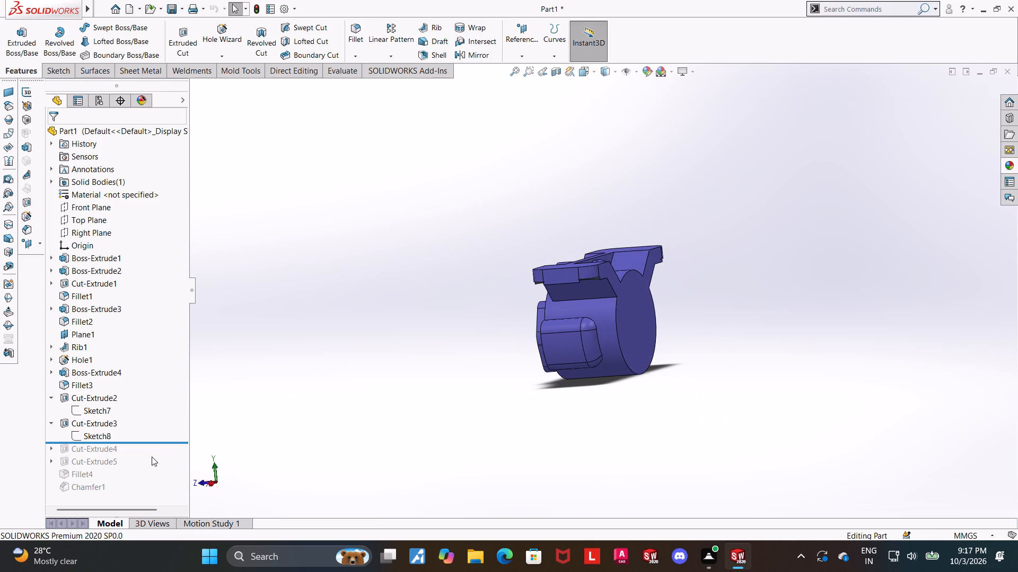
Collapse all expanded items in the feature tree.
click(97, 453)
ctrl+right_click(89, 452)
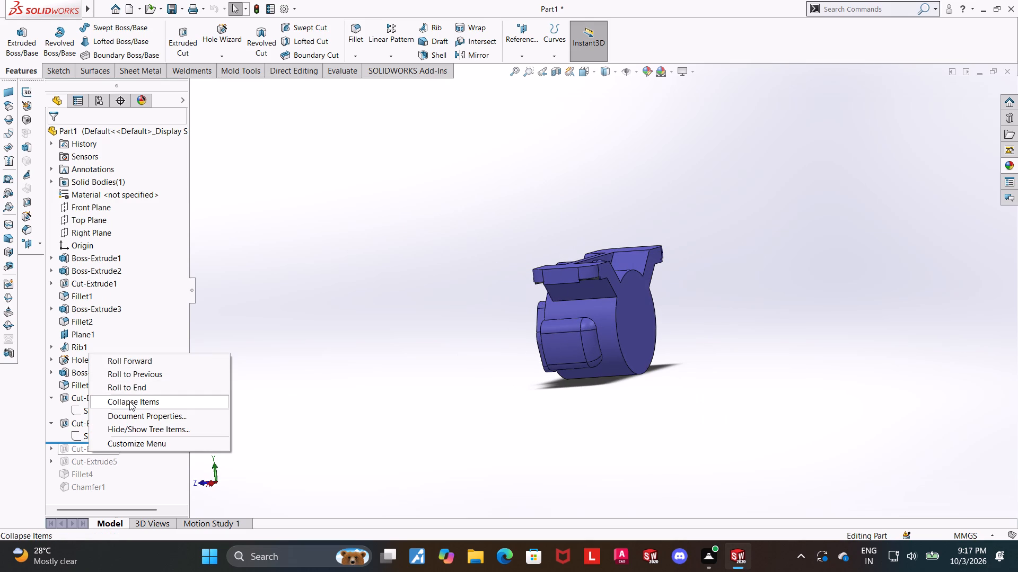
click(129, 401)
right_click(99, 424)
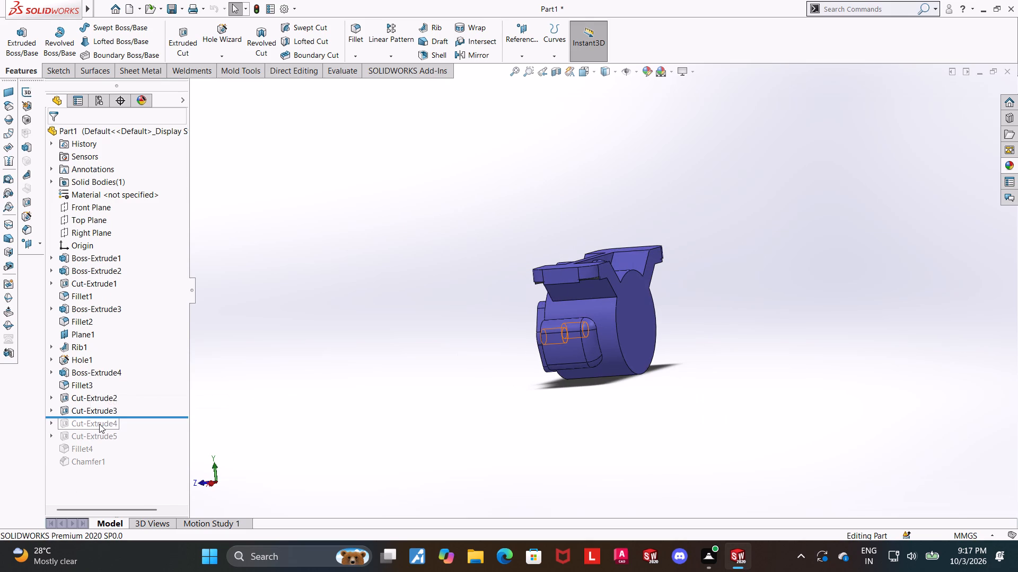
click(333, 389)
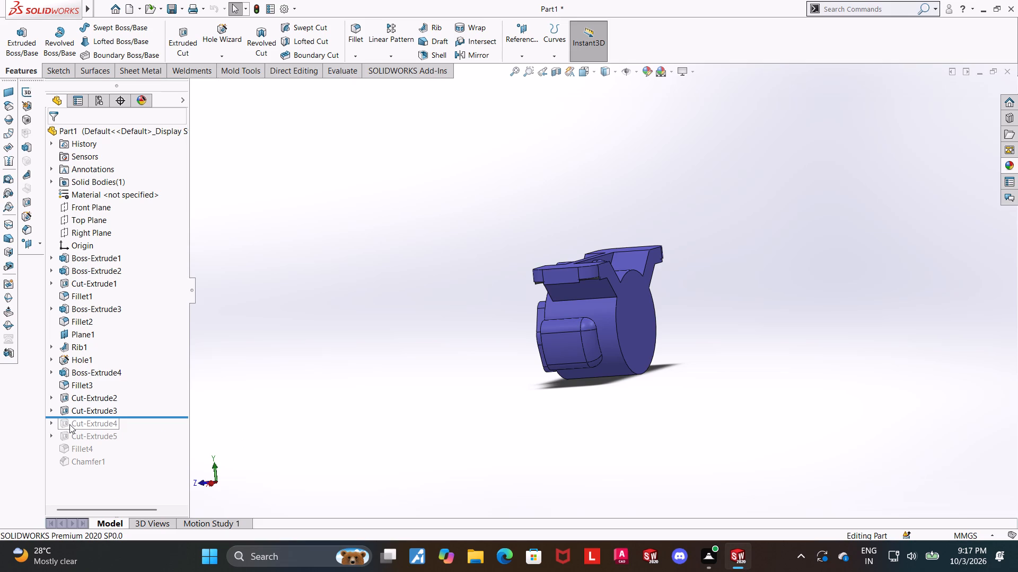
Roll the feature history forward past Cut-Extrude4 and Cut-Extrude5.
click(69, 424)
middle_drag(302, 413, 434, 399)
scroll(285, 378, down, 1)
click(110, 423)
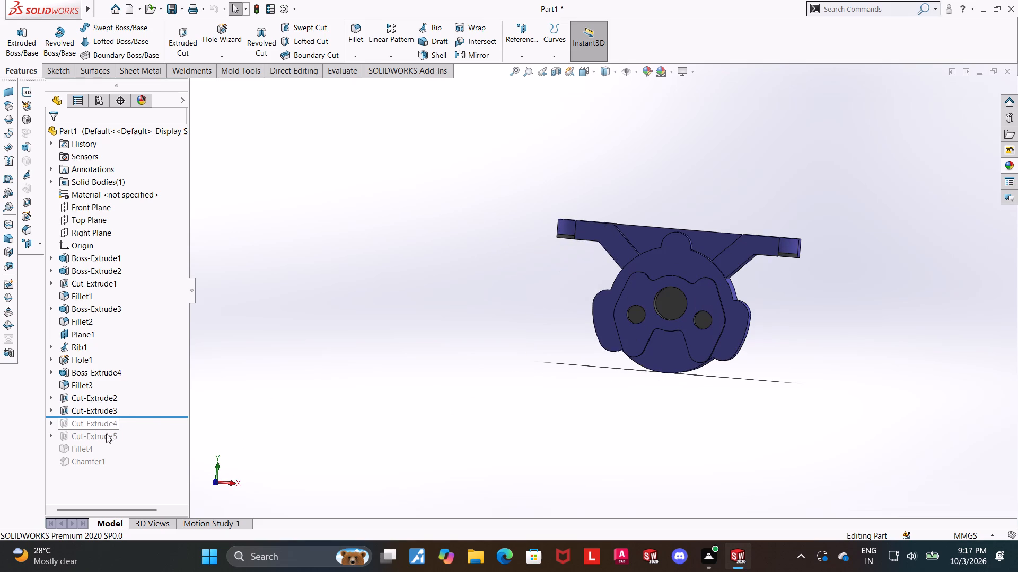
ctrl+right_click(100, 425)
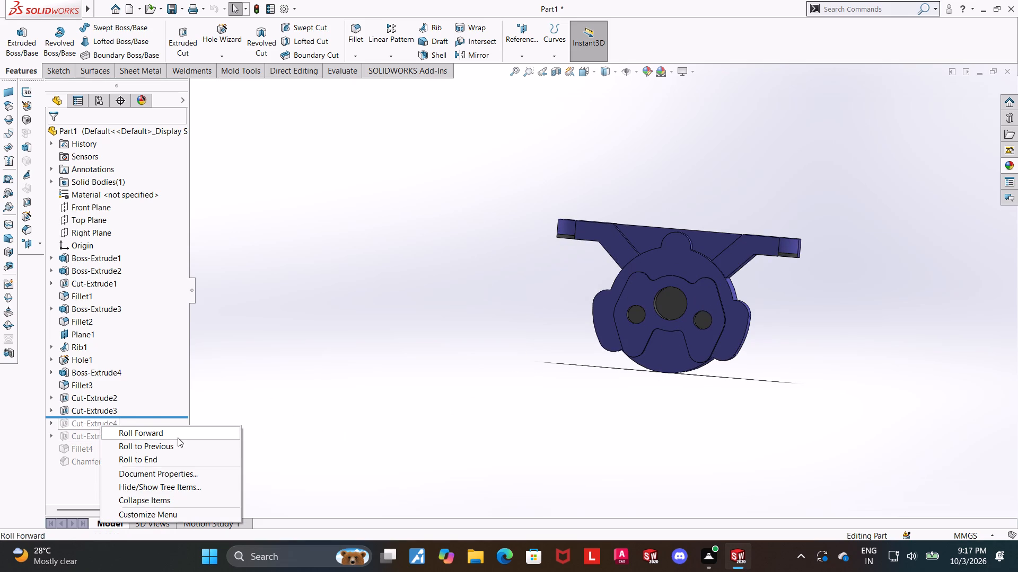
click(178, 437)
right_click(96, 435)
click(116, 442)
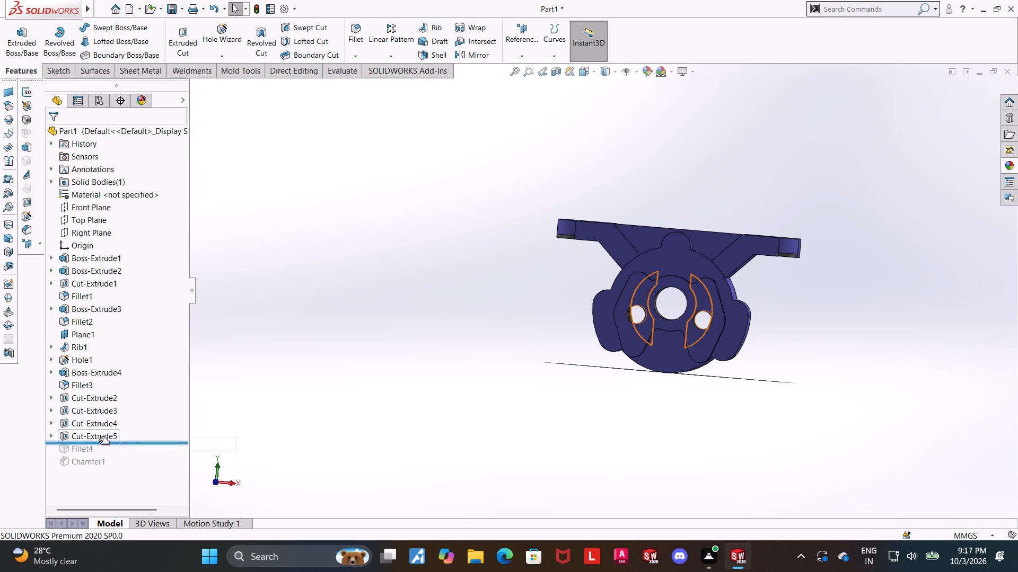
Roll the feature history forward past Fillet4 and Chamfer1.
right_click(69, 452)
click(95, 444)
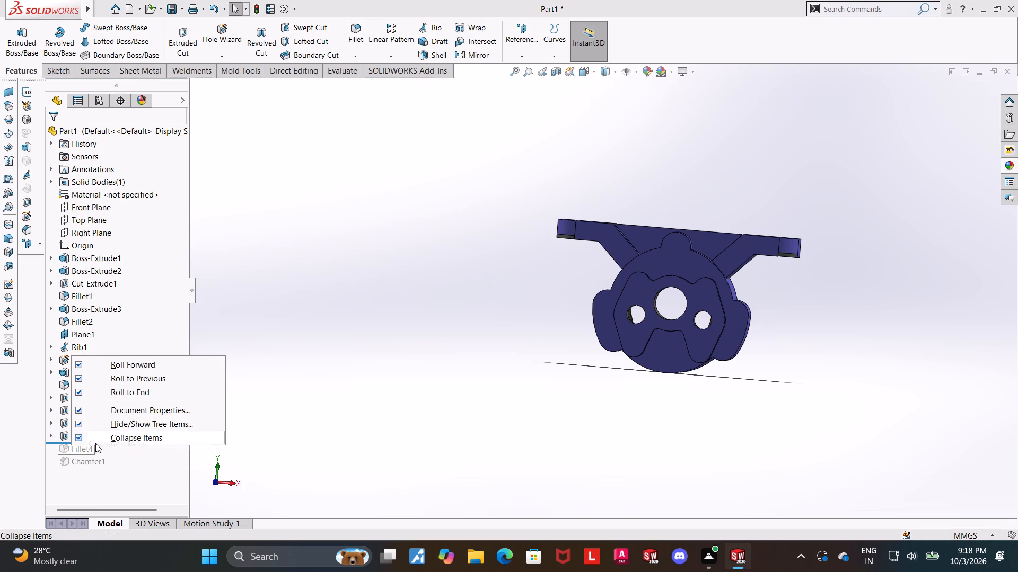
click(402, 406)
right_click(72, 454)
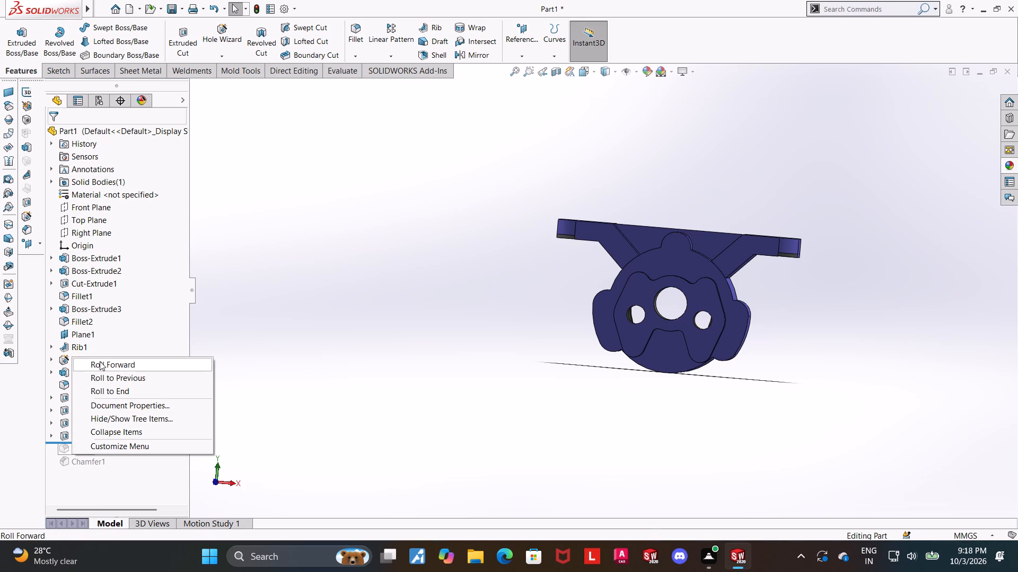
click(99, 361)
right_click(84, 462)
click(119, 371)
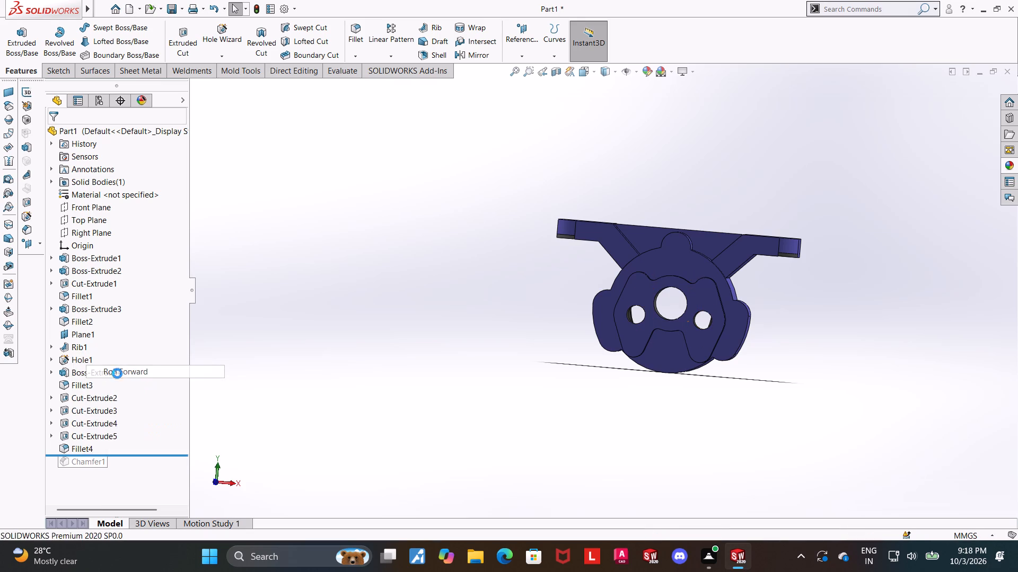
Delete Cut-Extrude3, Cut-Extrude4, Cut-Extrude5, Fillet4 and Chamfer1 together, accepting all the deletions but keeping Sketch8 and Sketch9.
click(88, 450)
ctrl+click(87, 460)
ctrl+click(89, 432)
ctrl+click(91, 425)
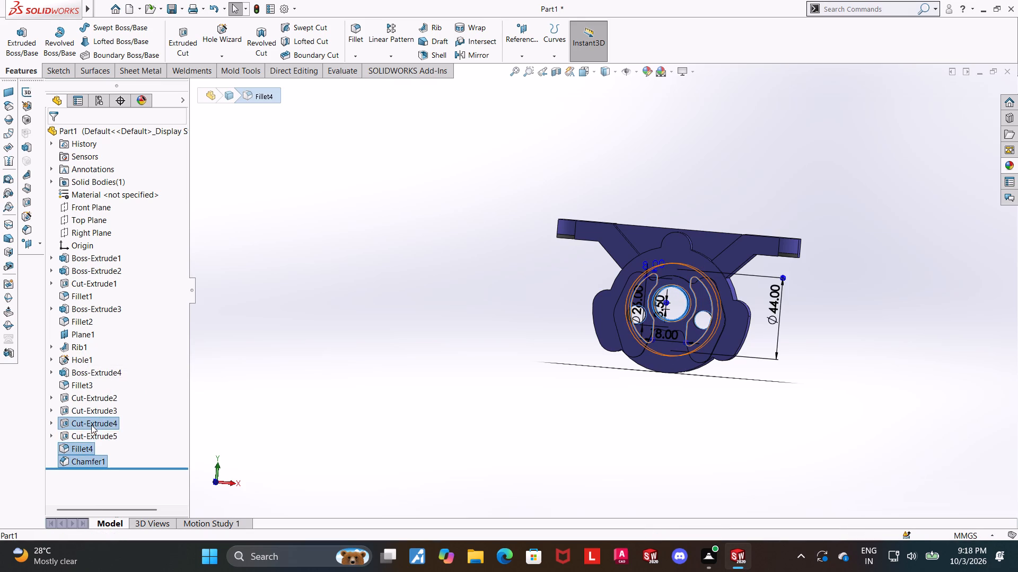
ctrl+click(91, 413)
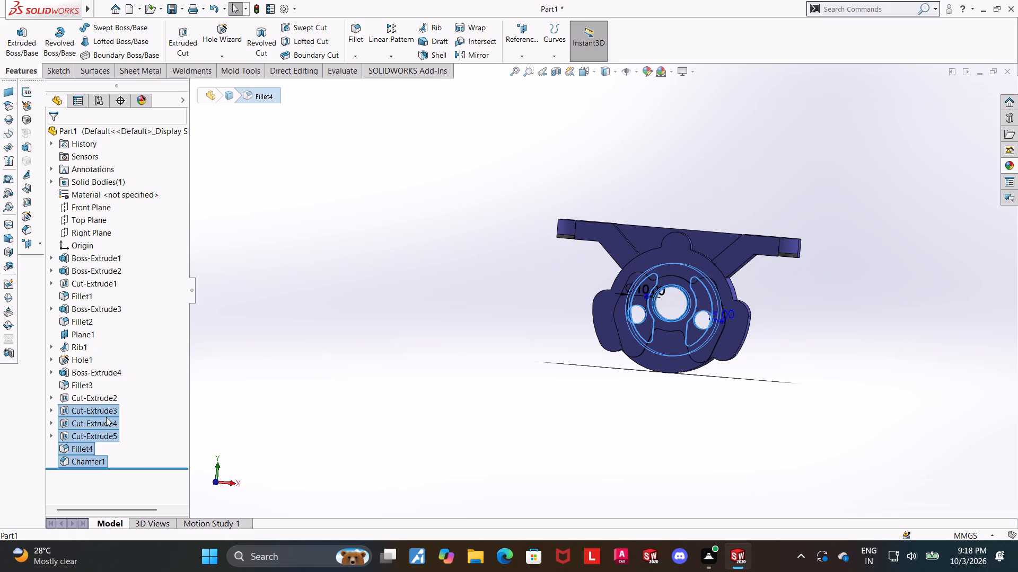
ctrl+right_click(106, 417)
click(128, 403)
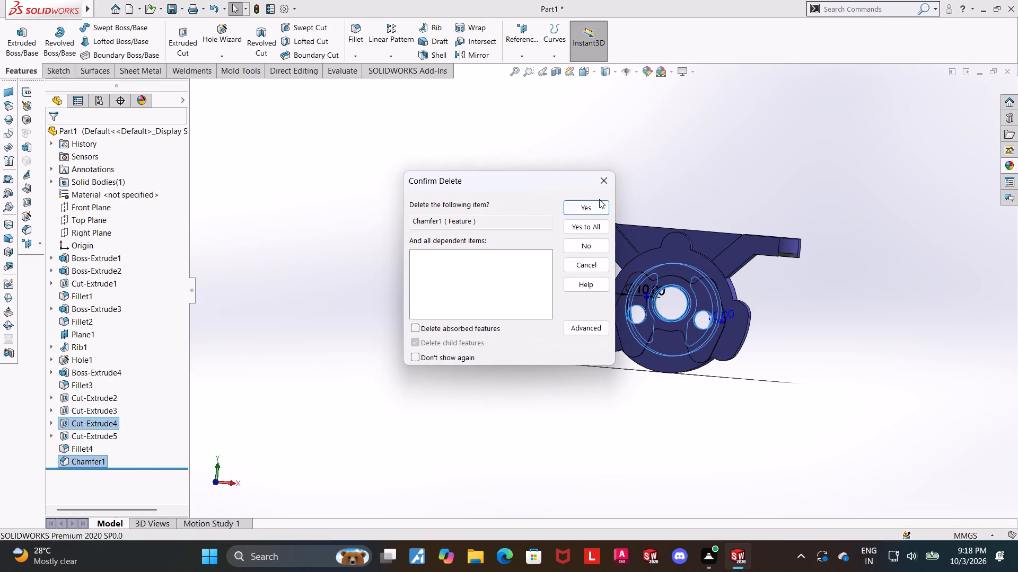
click(586, 224)
middle_drag(434, 340, 413, 352)
click(413, 352)
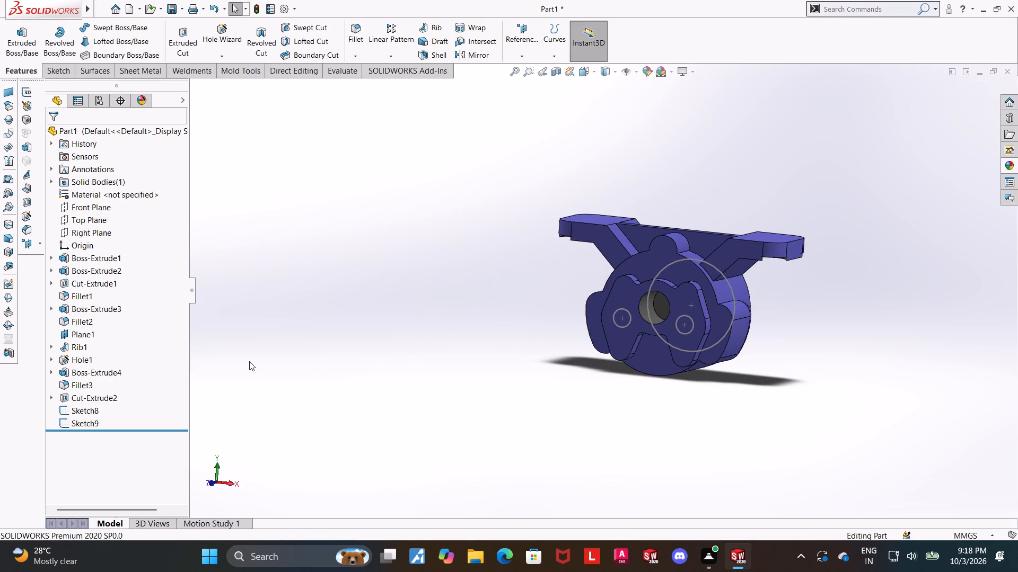
Move Sketch6 of Boss-Extrude4 from its current face onto the cylinder's flat rear face.
click(80, 401)
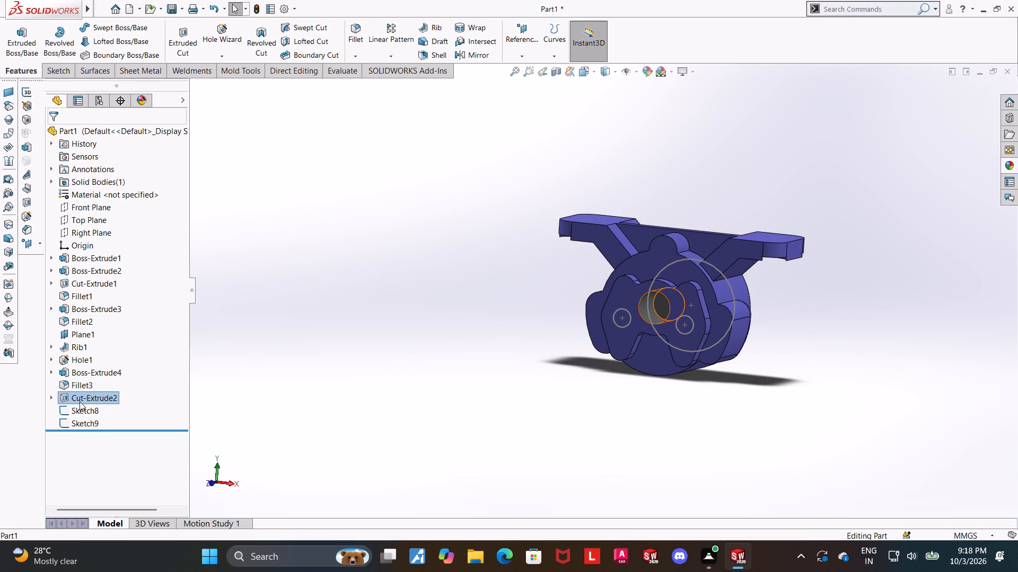
middle_drag(533, 391, 495, 387)
click(501, 383)
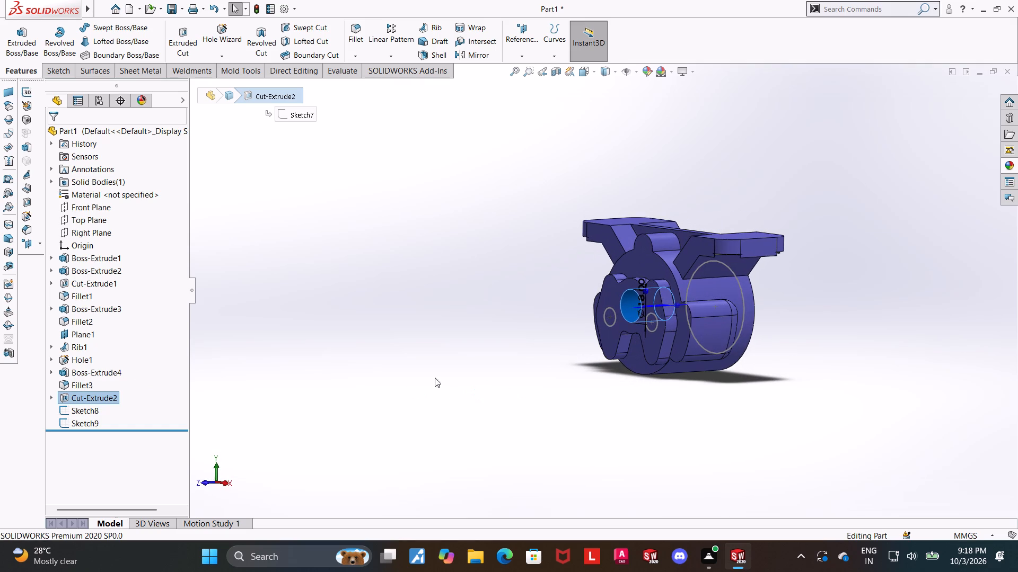
click(52, 374)
click(77, 381)
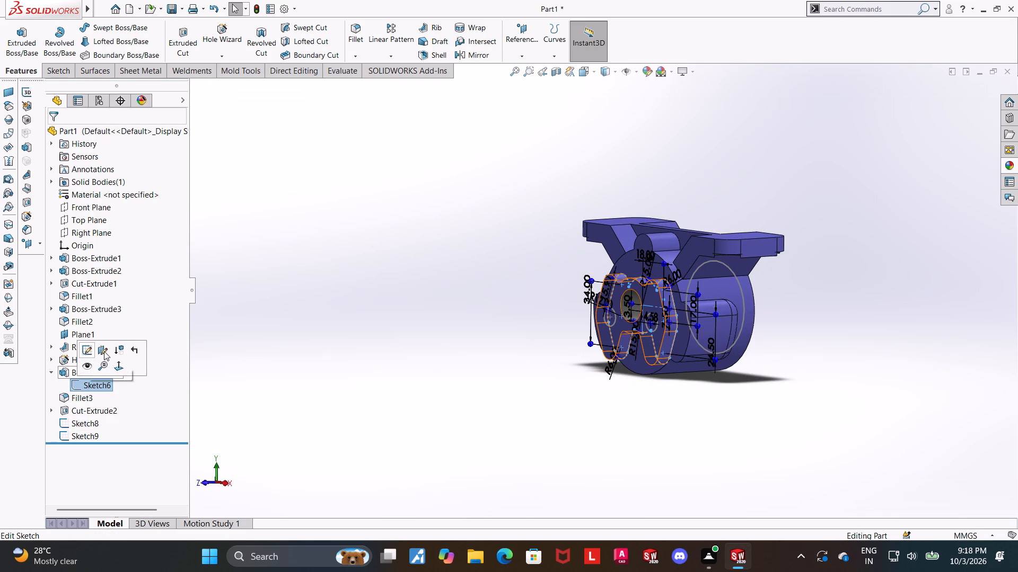
click(104, 351)
middle_drag(363, 266, 275, 254)
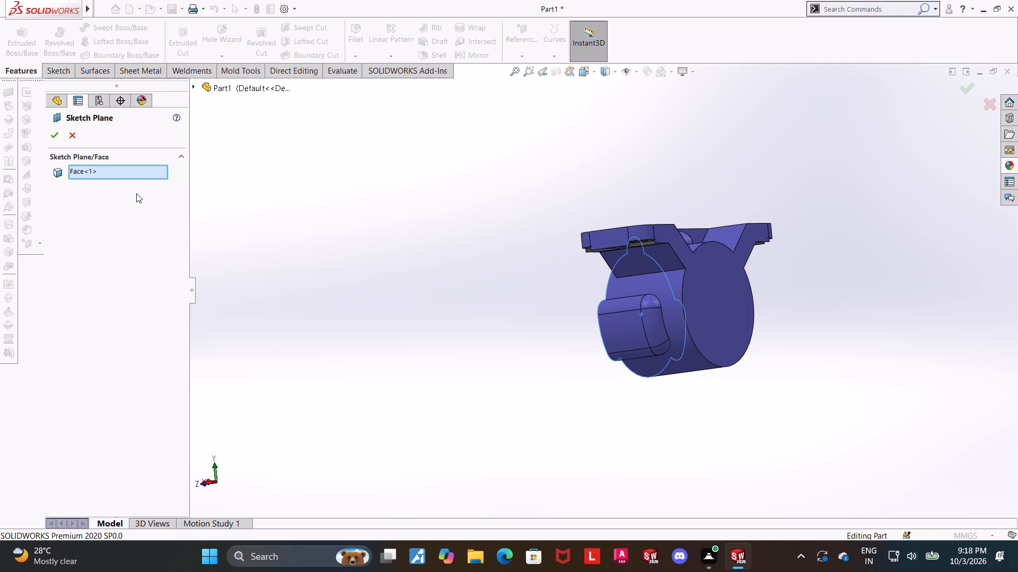
right_click(120, 176)
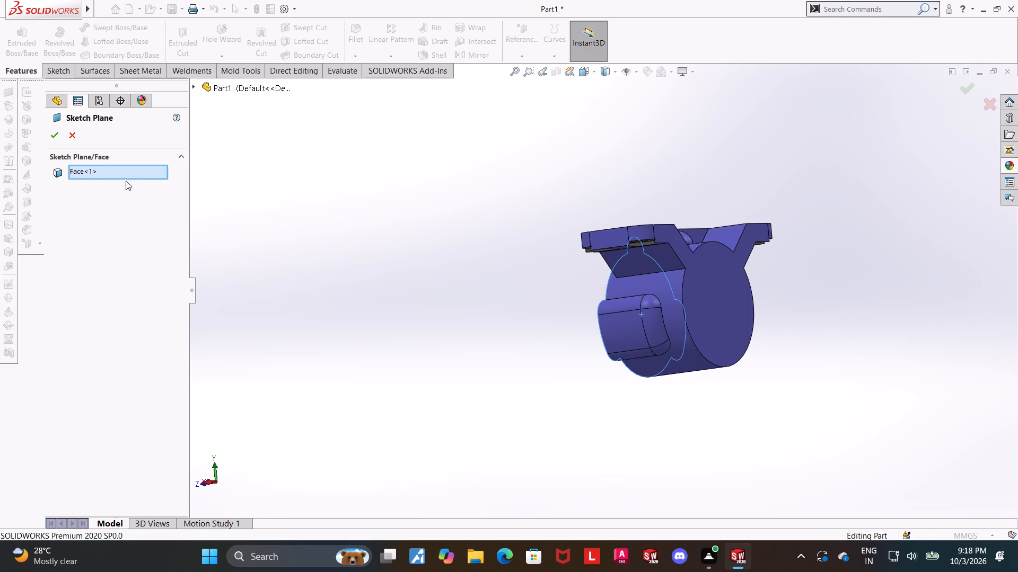
right_click(128, 174)
click(178, 197)
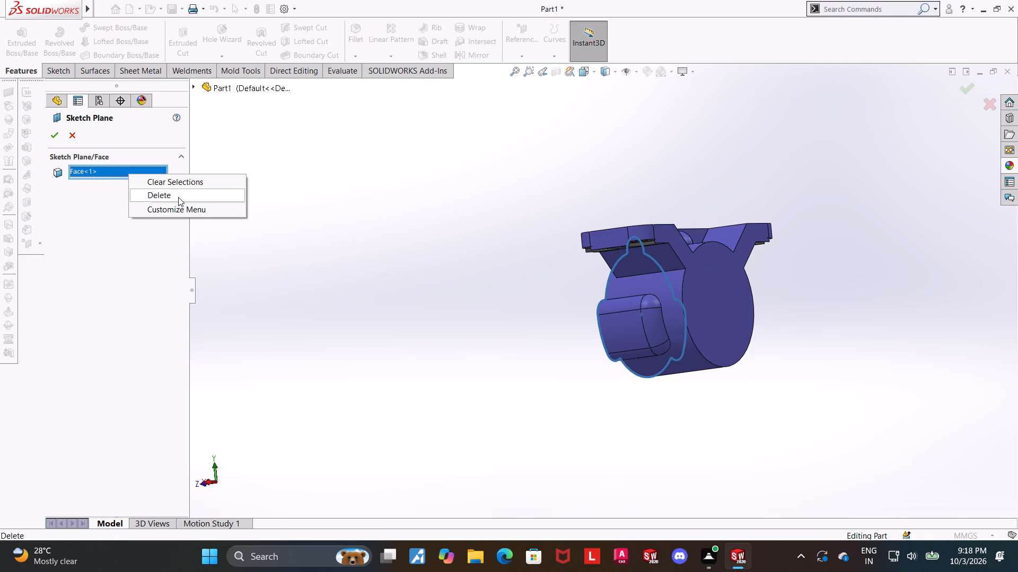
middle_drag(232, 236, 215, 242)
click(694, 291)
middle_drag(419, 317, 424, 371)
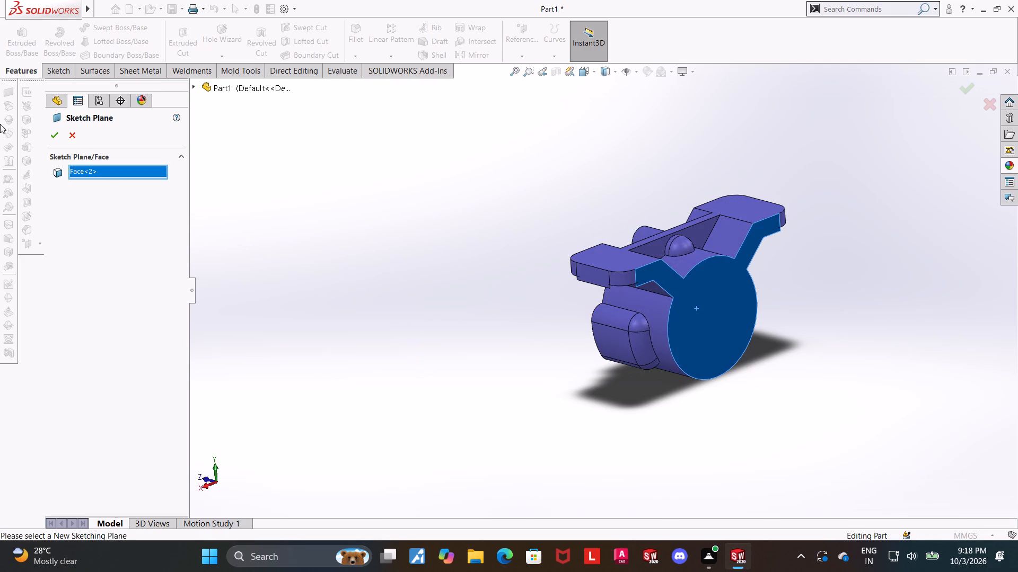
click(52, 137)
Choose to stop and repair Sketch7 after the plane change, and dismiss the error list.
click(601, 281)
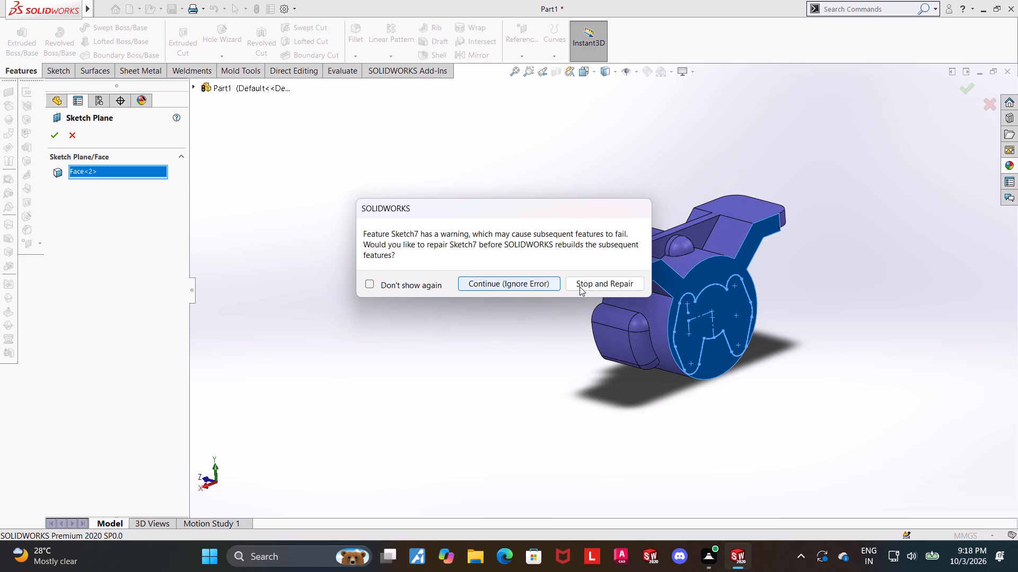
key(Escape)
click(76, 132)
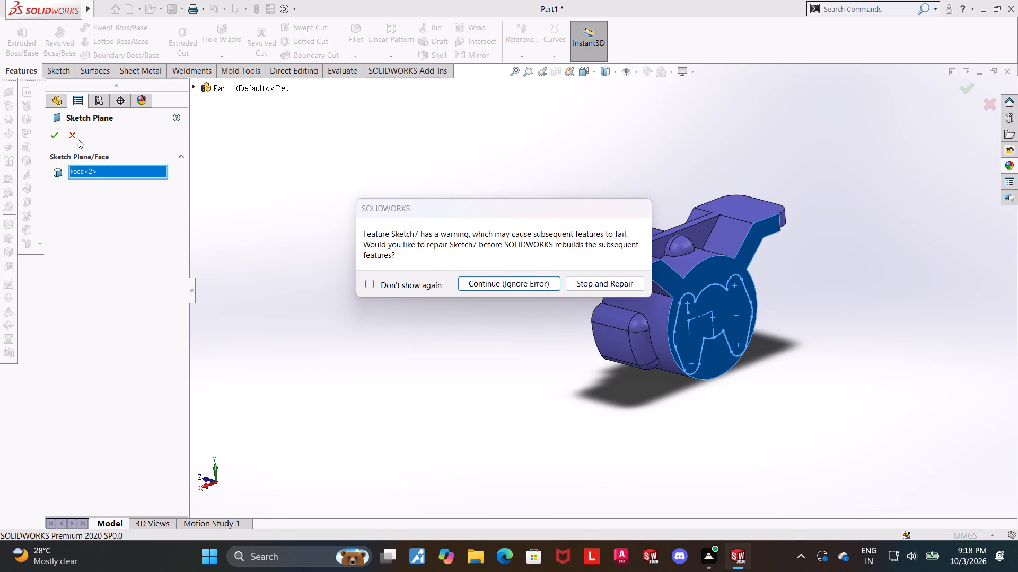
click(612, 279)
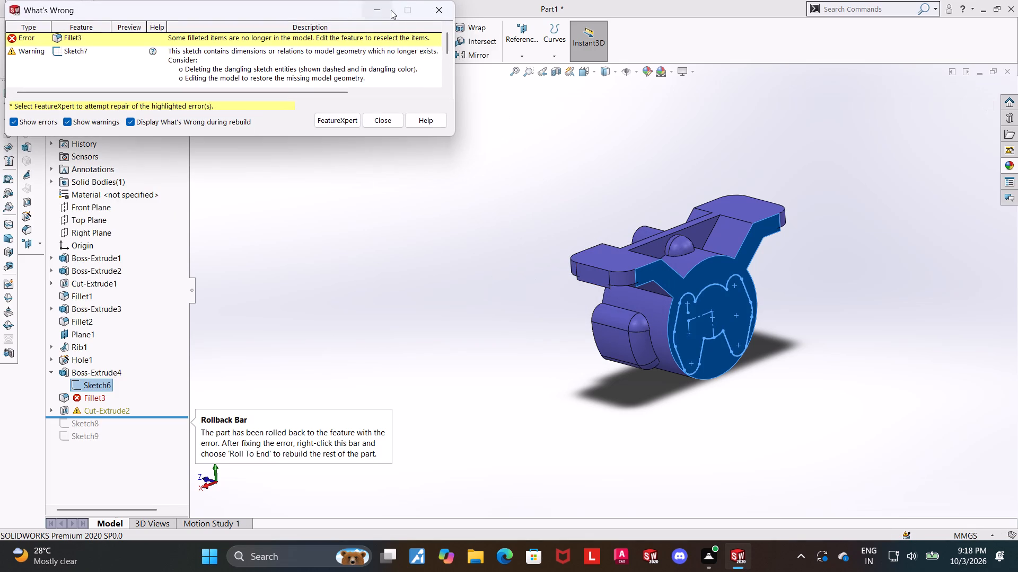
click(429, 9)
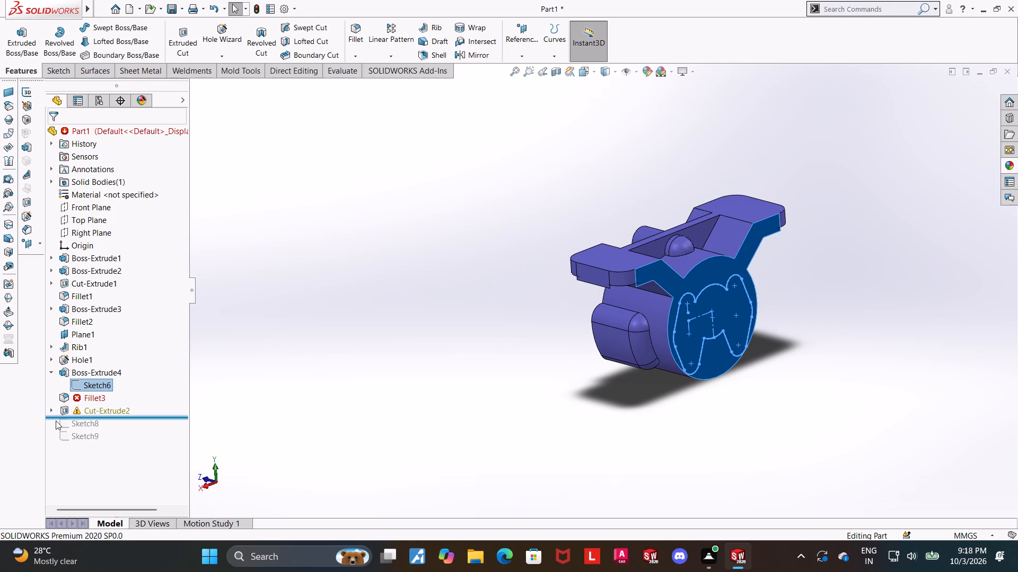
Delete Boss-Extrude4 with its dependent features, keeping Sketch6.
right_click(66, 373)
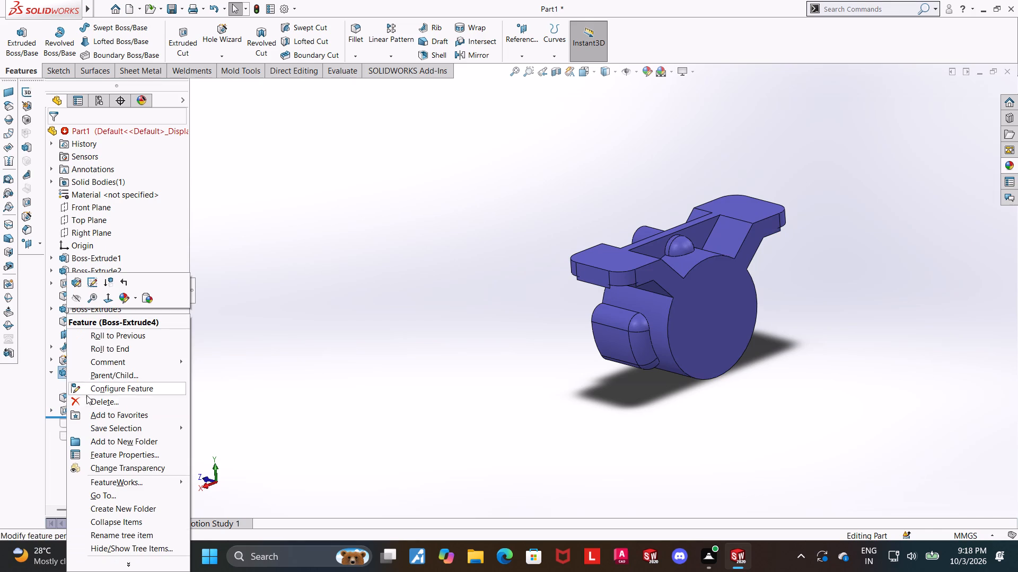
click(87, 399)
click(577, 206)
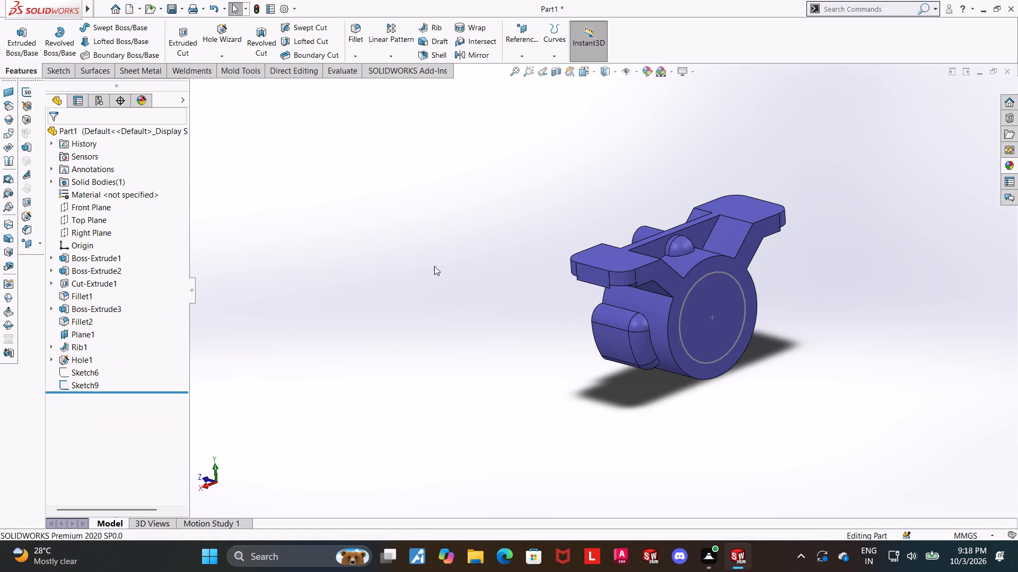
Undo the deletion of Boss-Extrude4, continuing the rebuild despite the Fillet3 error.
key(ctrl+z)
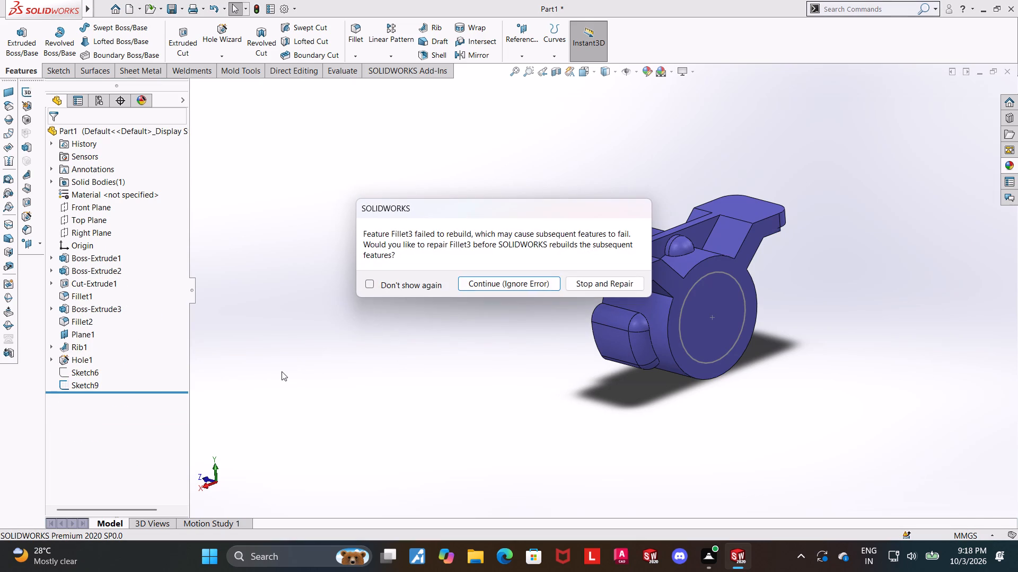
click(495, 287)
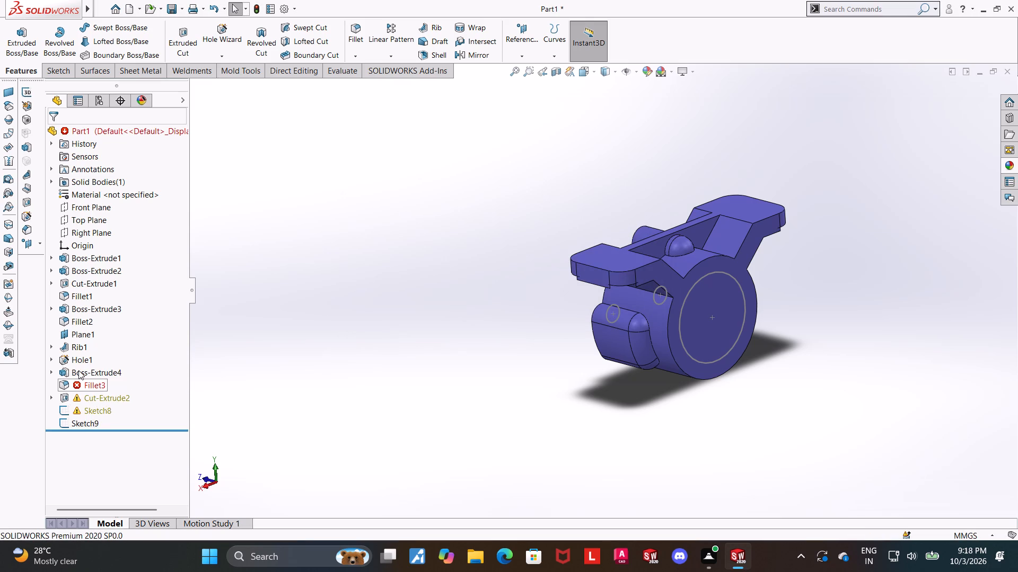
Check Boss-Extrude4 and its sketch, and delete that boss with Fillet3, Cut-Extrude2, Sketch7 and Sketch8 while keeping Sketch6.
middle_drag(266, 372, 372, 352)
click(374, 352)
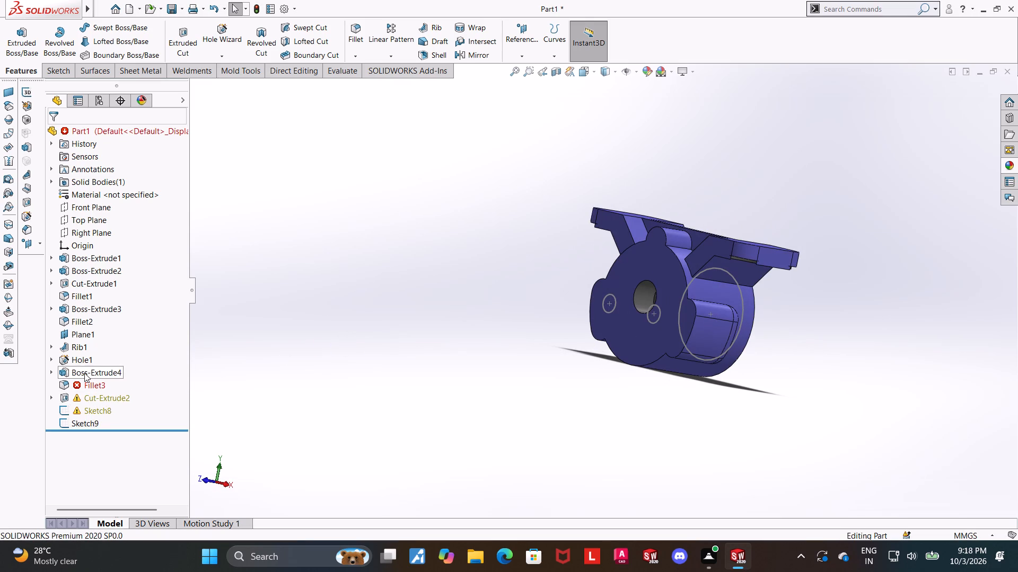
click(84, 373)
middle_drag(321, 368, 305, 365)
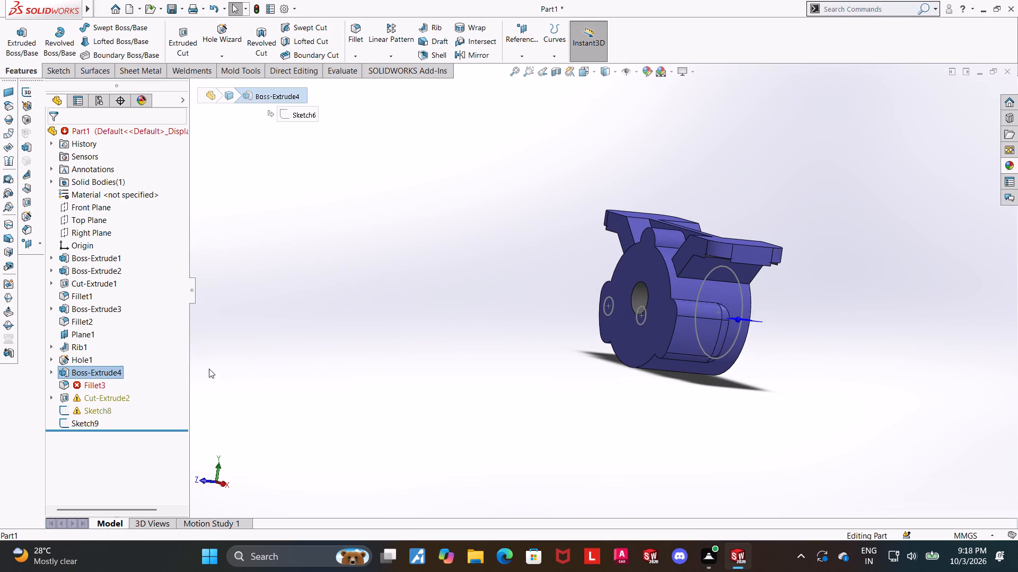
click(54, 371)
click(80, 379)
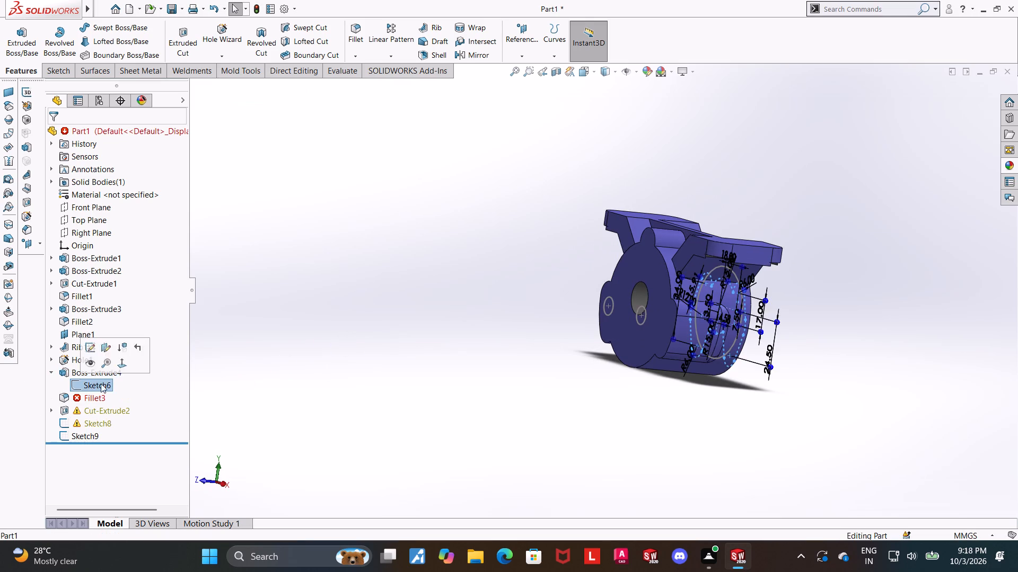
middle_drag(391, 381, 303, 377)
right_click(106, 373)
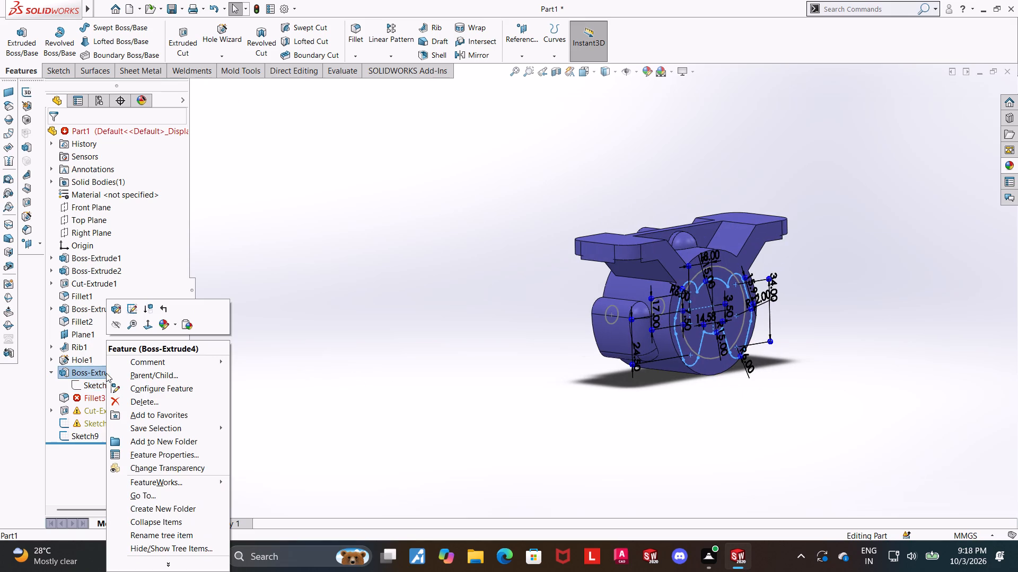
click(126, 397)
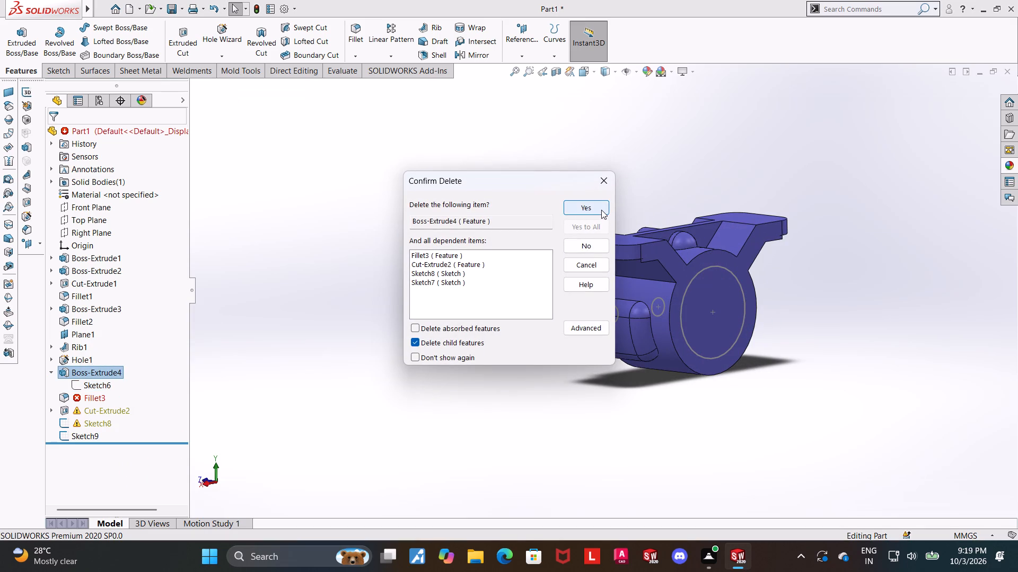
click(601, 210)
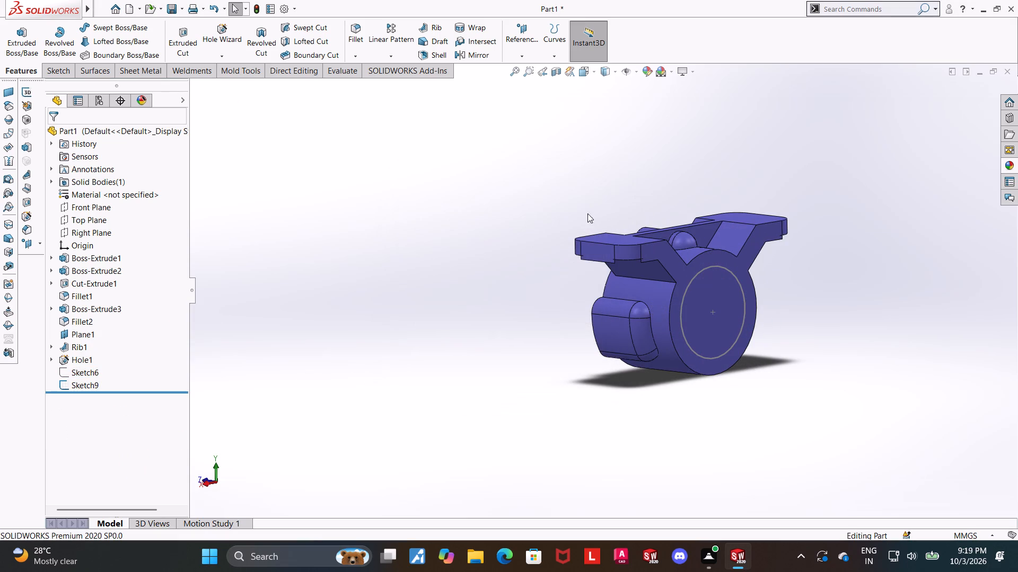
click(356, 307)
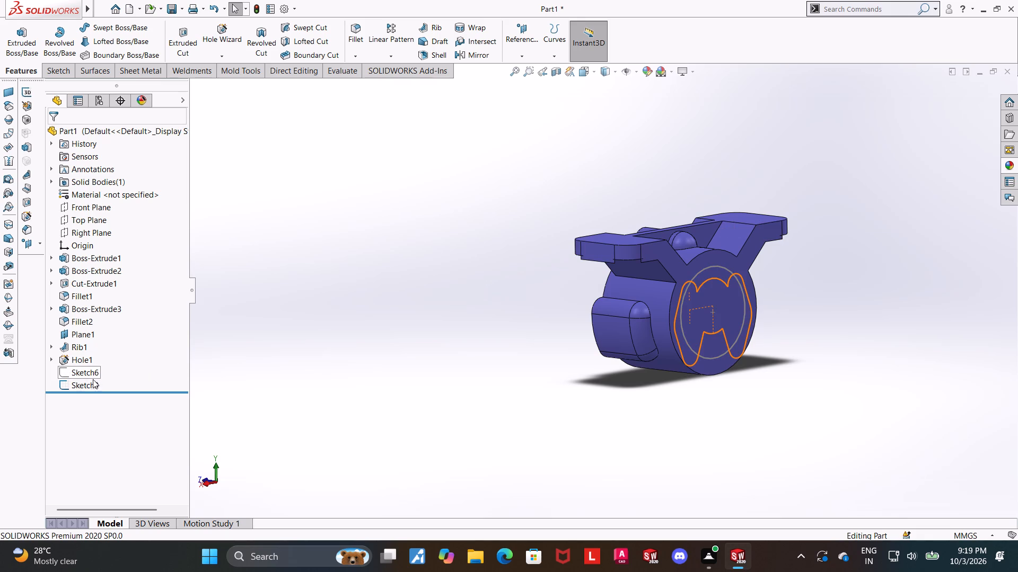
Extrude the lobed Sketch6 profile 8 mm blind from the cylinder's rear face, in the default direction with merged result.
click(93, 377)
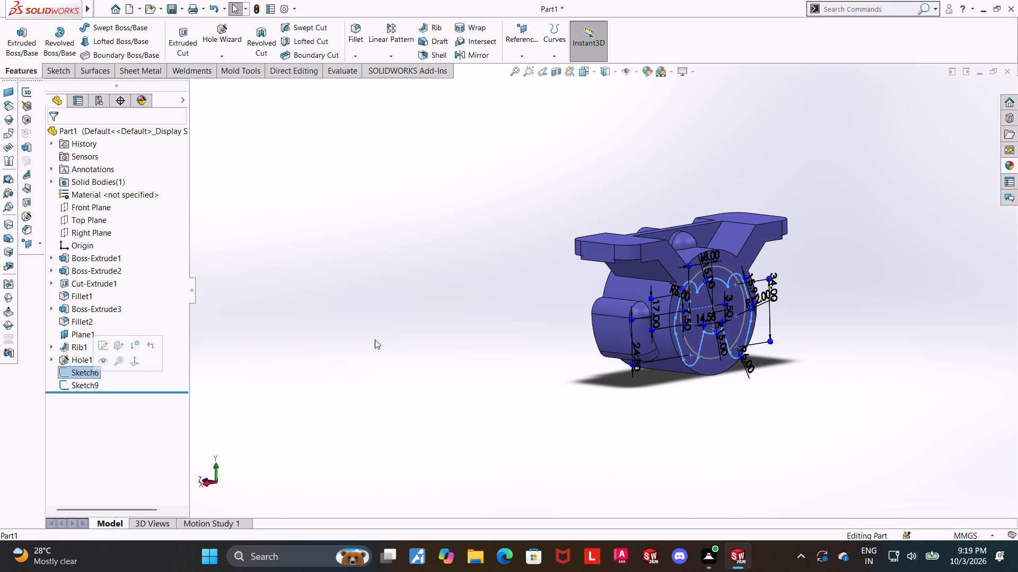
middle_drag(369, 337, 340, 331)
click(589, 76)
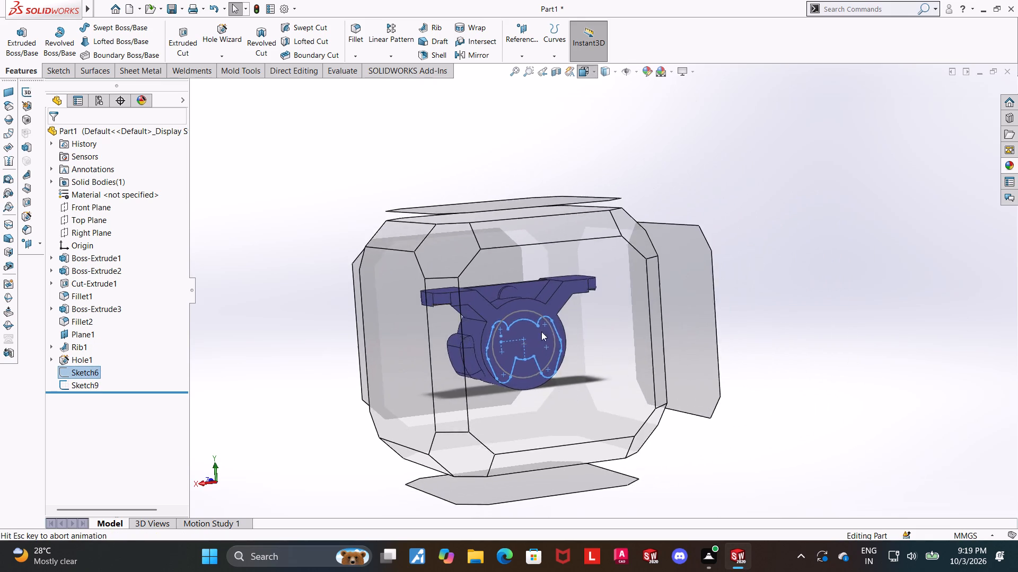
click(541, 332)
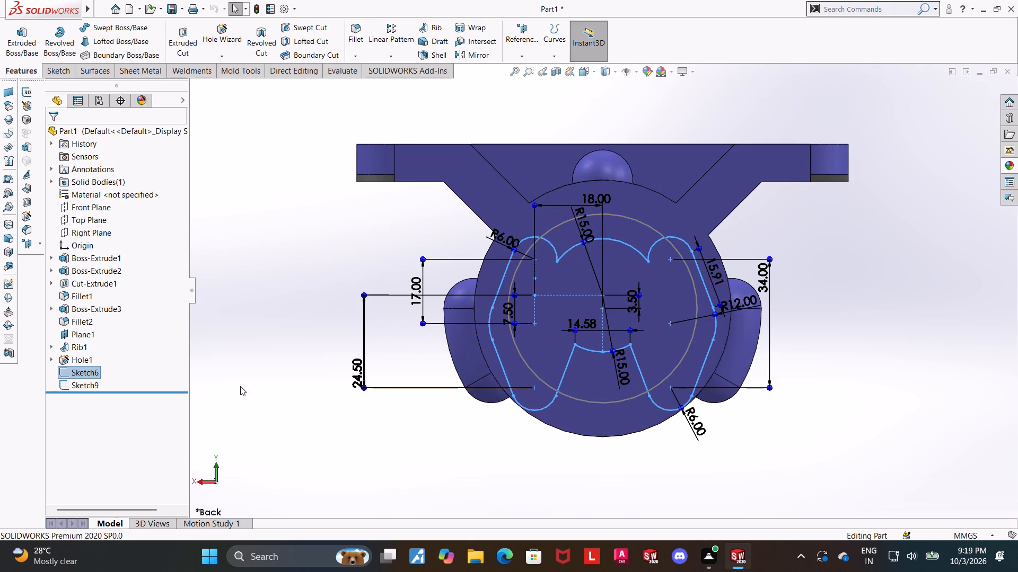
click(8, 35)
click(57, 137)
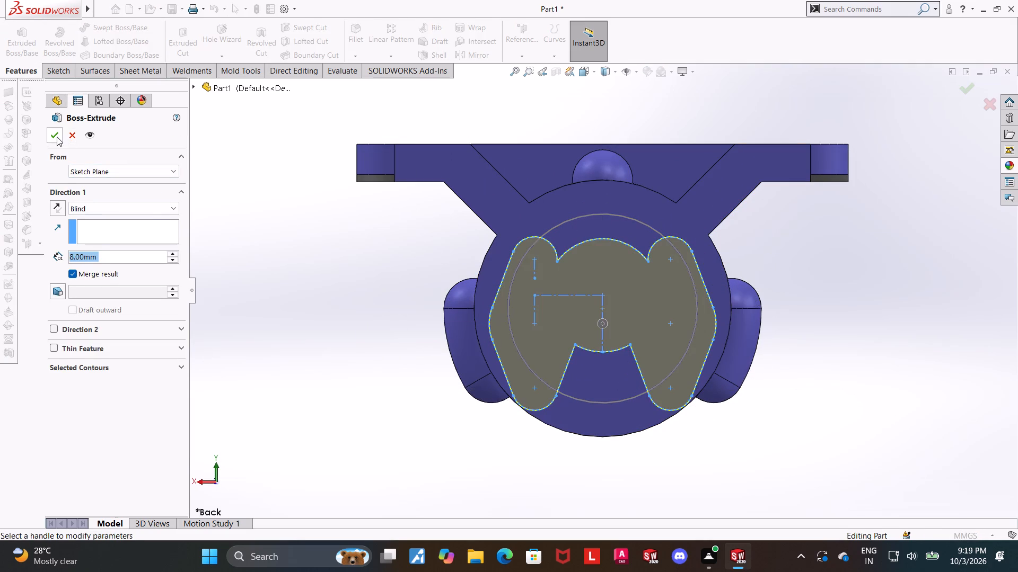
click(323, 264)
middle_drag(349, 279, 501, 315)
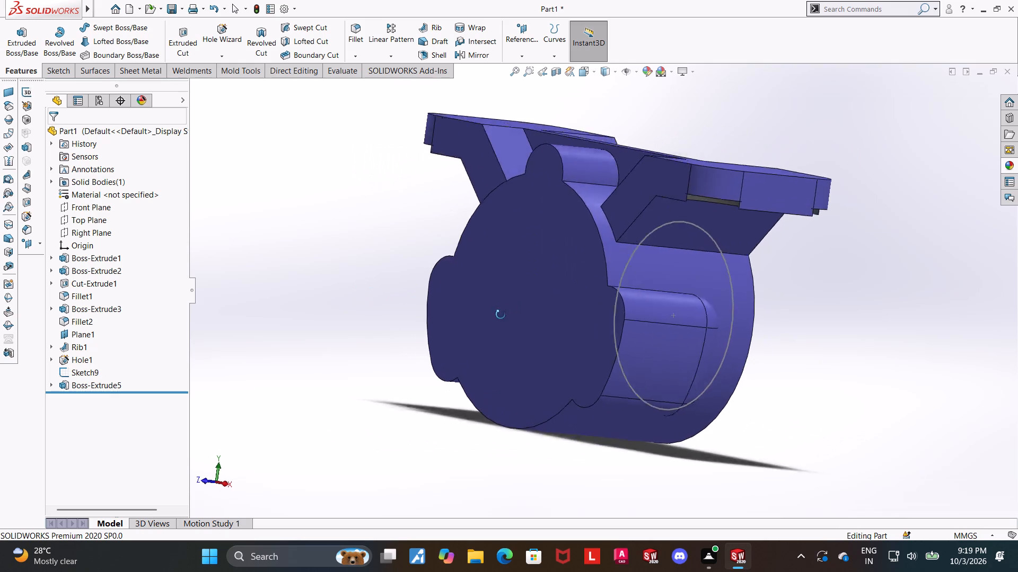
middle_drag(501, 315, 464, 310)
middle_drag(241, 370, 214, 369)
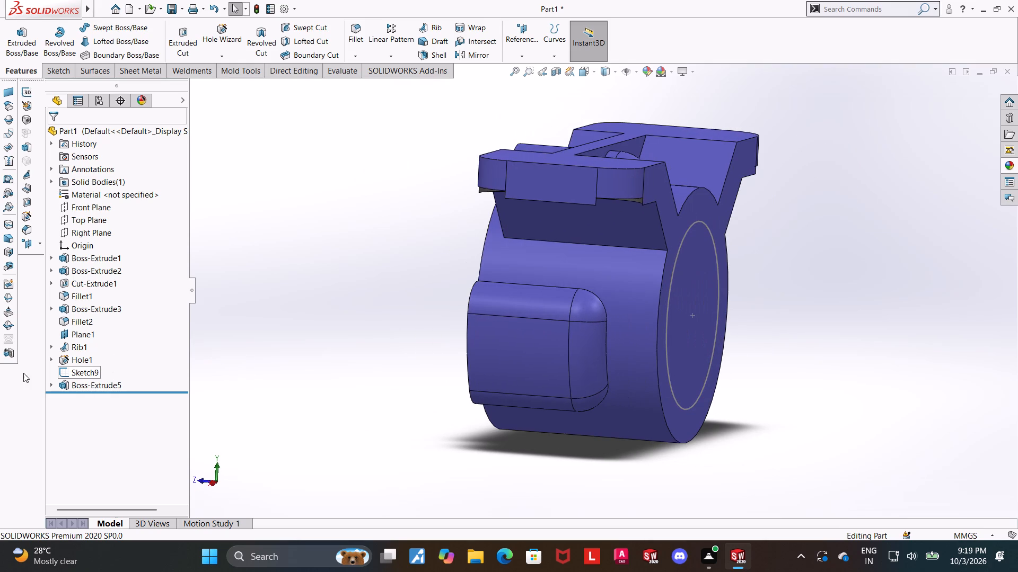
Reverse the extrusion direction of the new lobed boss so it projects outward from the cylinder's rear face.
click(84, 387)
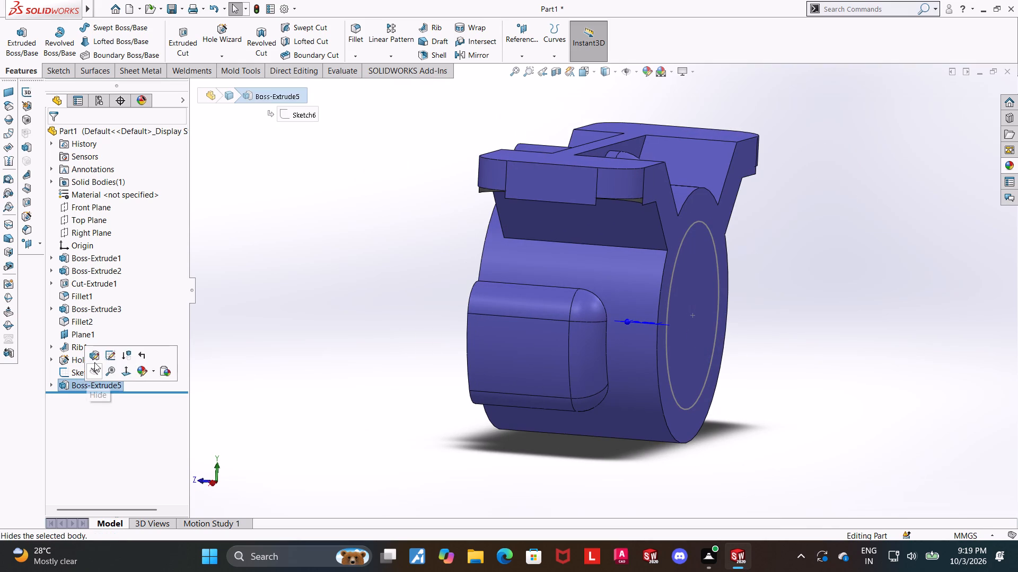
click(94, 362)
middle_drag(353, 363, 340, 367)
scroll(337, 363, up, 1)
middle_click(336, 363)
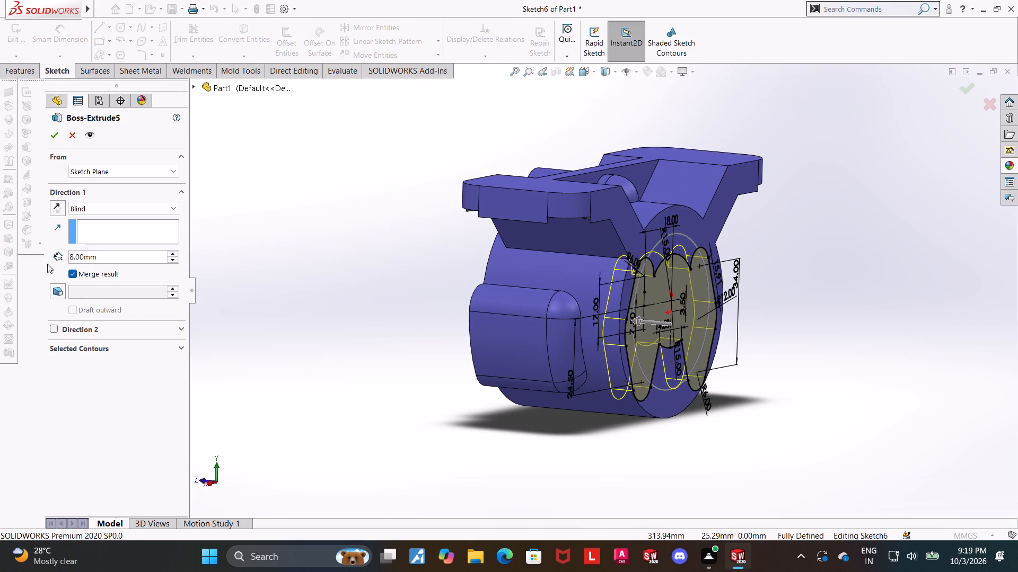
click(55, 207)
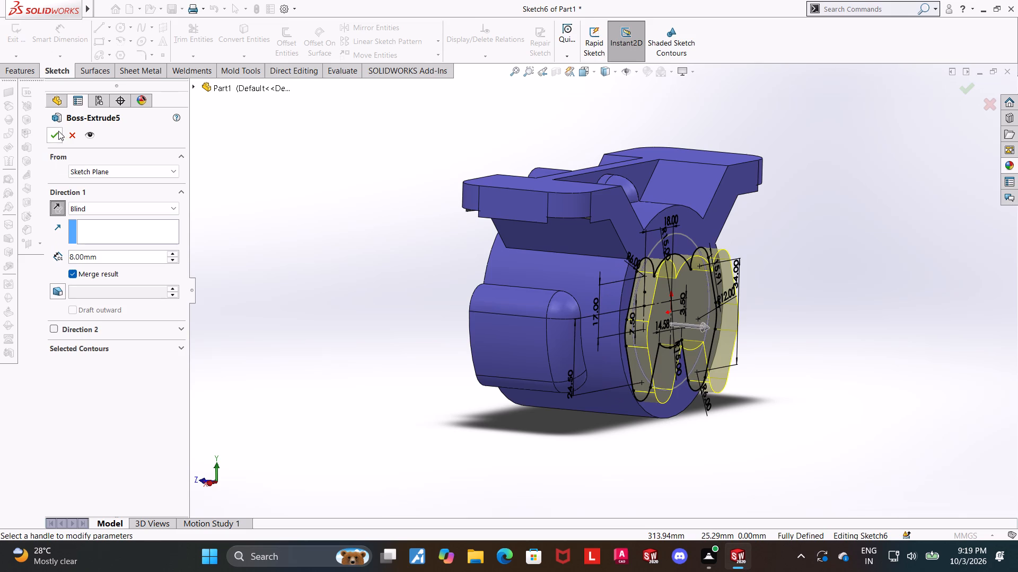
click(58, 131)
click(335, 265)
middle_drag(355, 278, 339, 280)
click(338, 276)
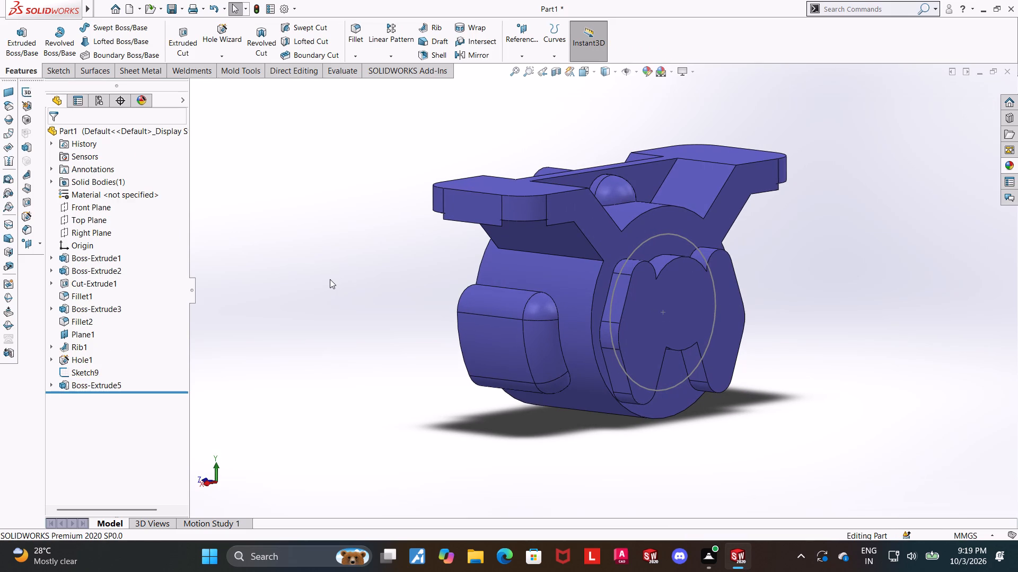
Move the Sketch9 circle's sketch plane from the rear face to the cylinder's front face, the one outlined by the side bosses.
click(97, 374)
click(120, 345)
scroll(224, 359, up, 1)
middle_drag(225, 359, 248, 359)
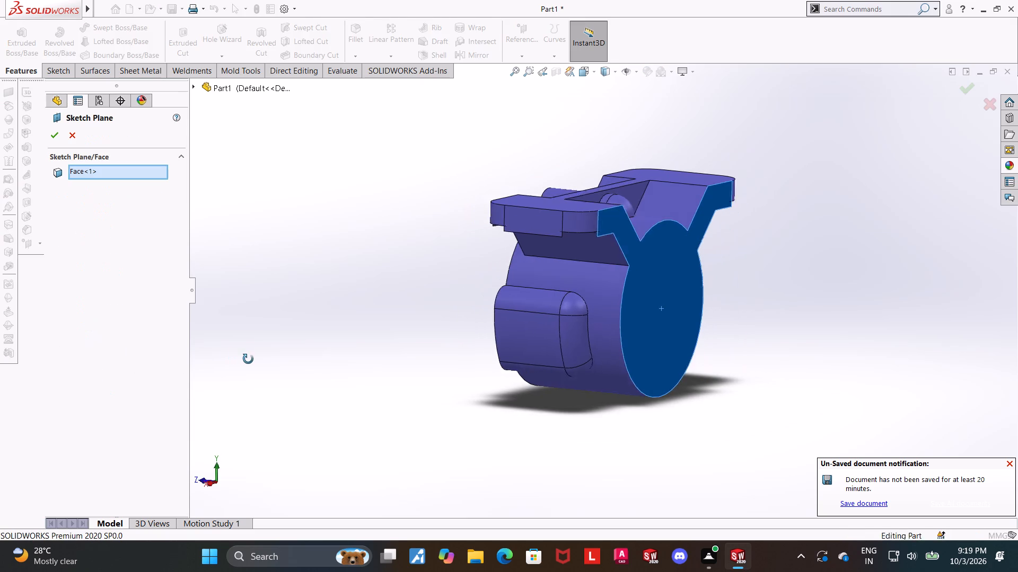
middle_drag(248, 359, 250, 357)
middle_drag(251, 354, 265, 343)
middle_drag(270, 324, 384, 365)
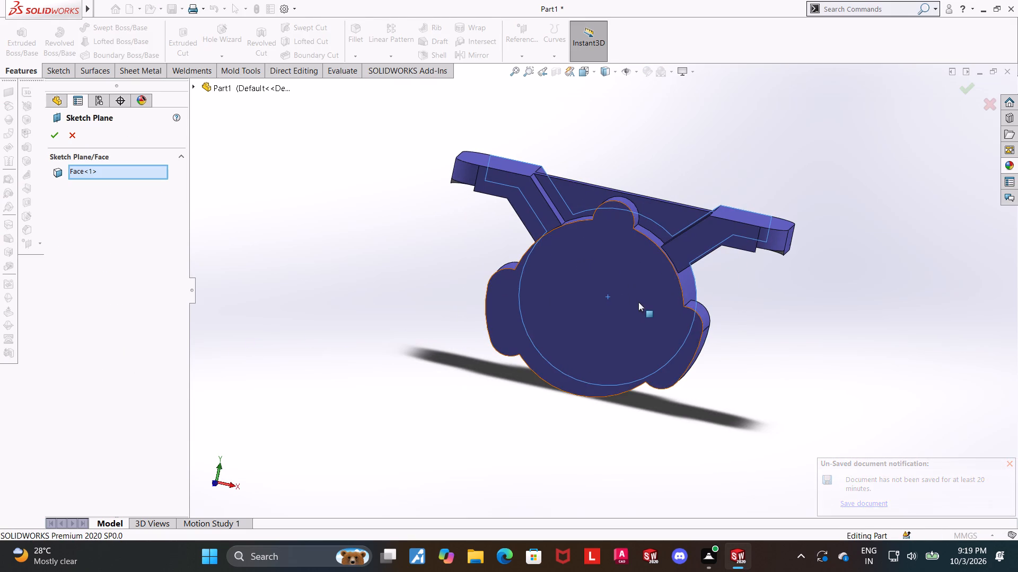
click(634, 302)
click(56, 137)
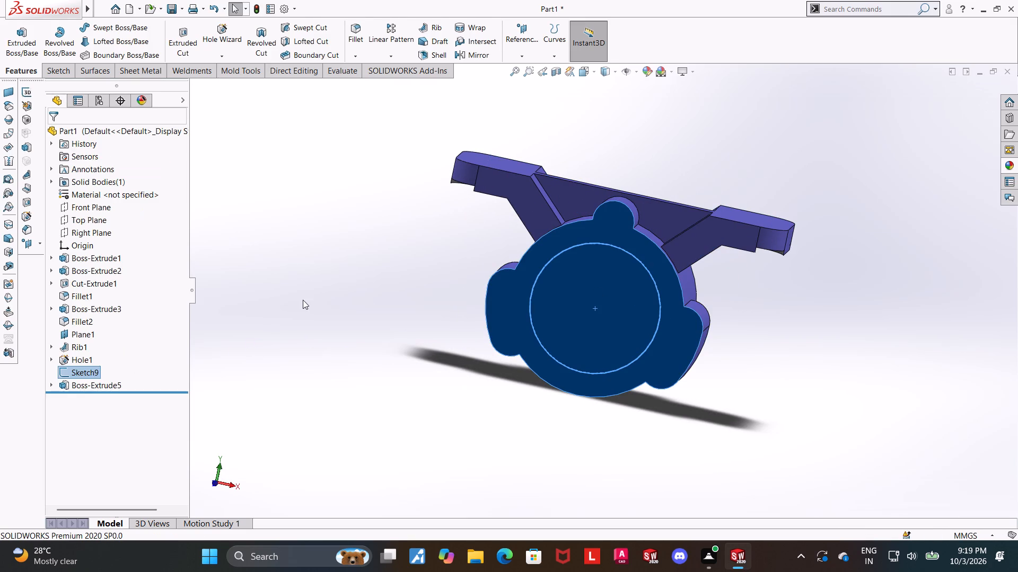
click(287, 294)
Examine the lobed boss on the rear face and the Sketch9 circle on the front face from several angles.
middle_drag(292, 297, 217, 289)
middle_drag(308, 314, 245, 291)
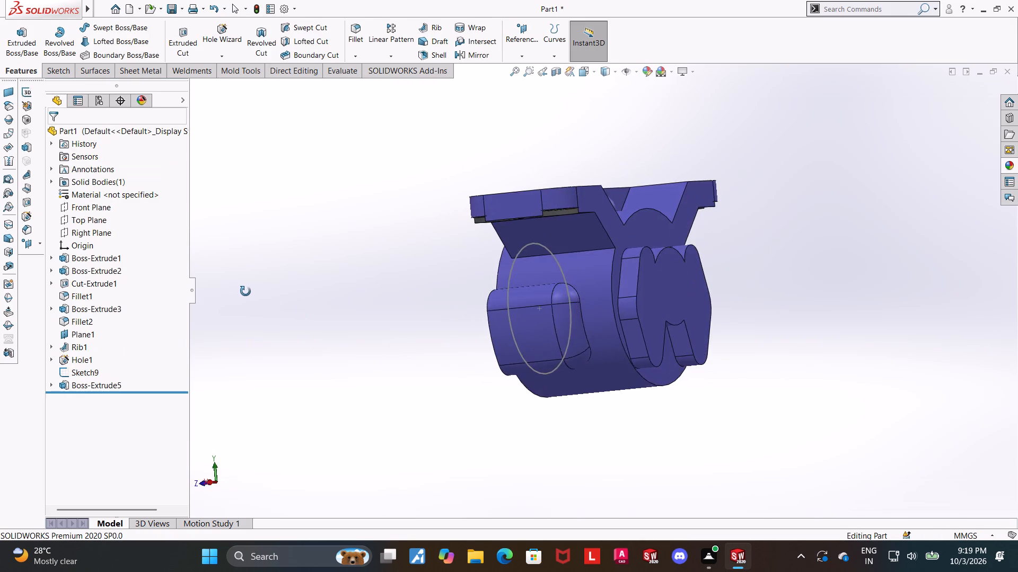
middle_drag(245, 291, 195, 311)
middle_drag(222, 309, 205, 336)
click(321, 326)
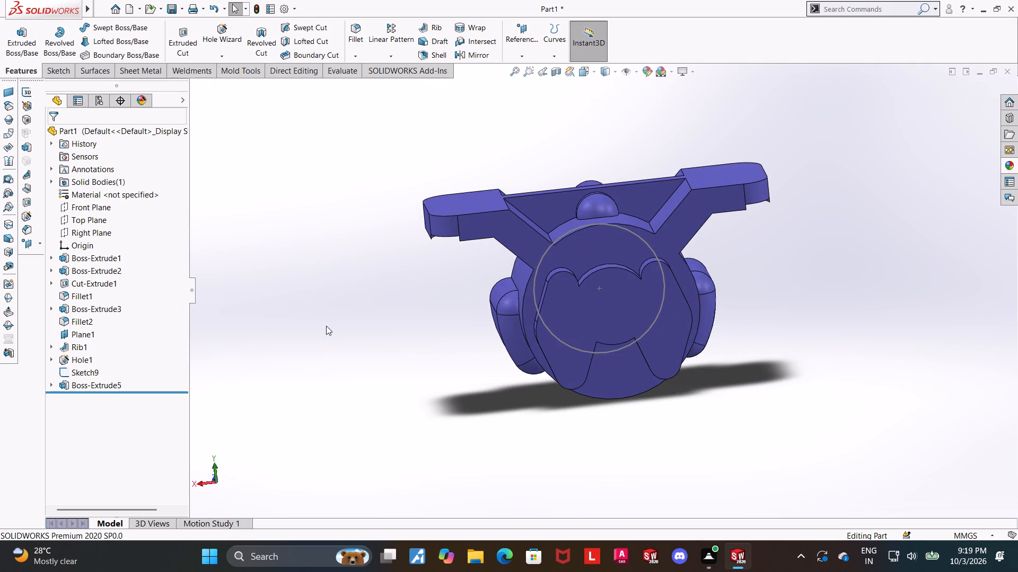
middle_drag(332, 330, 354, 329)
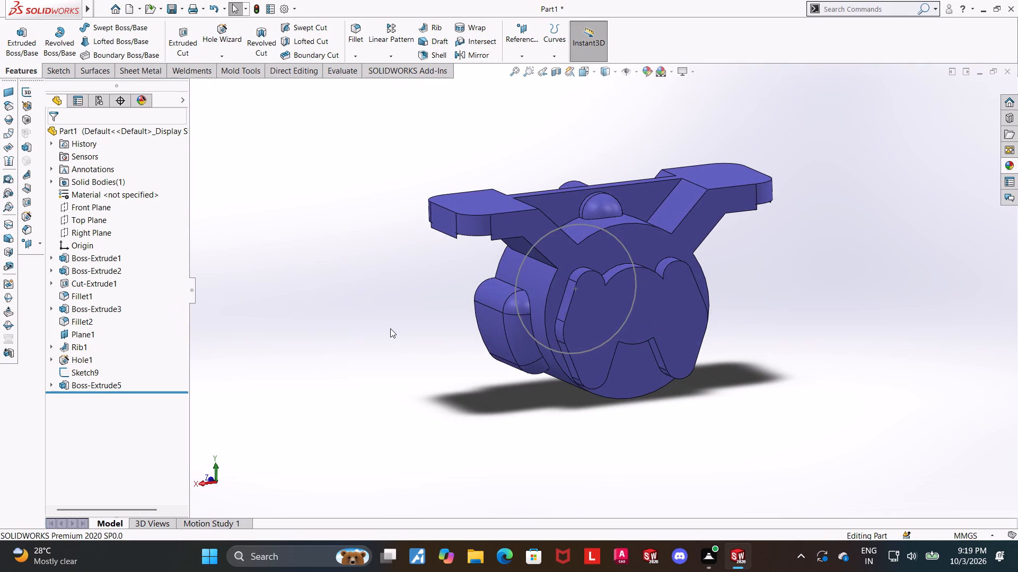
middle_drag(390, 328, 404, 332)
click(1017, 354)
scroll(739, 306, down, 3)
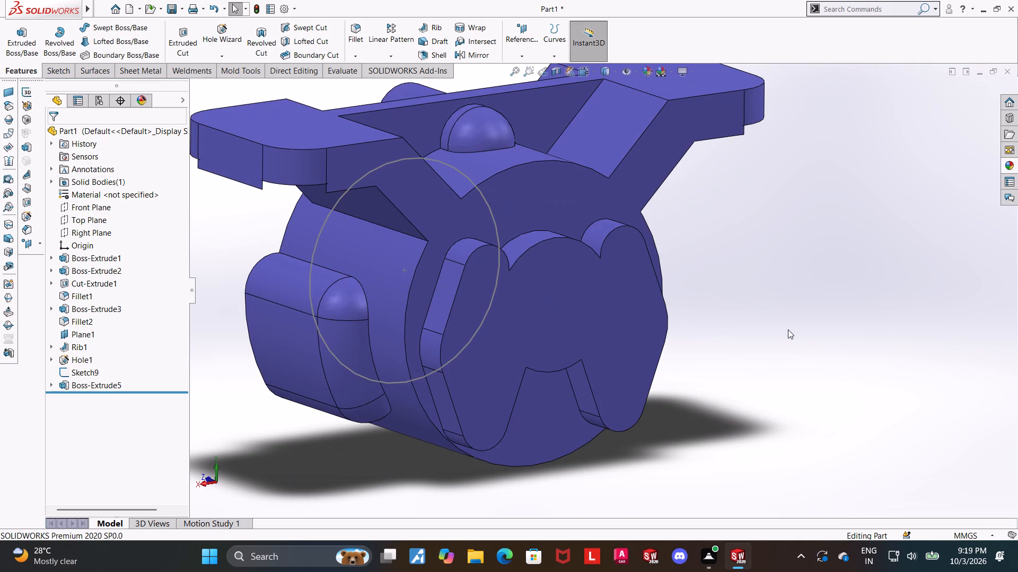
middle_drag(777, 330, 927, 328)
middle_drag(473, 344, 492, 396)
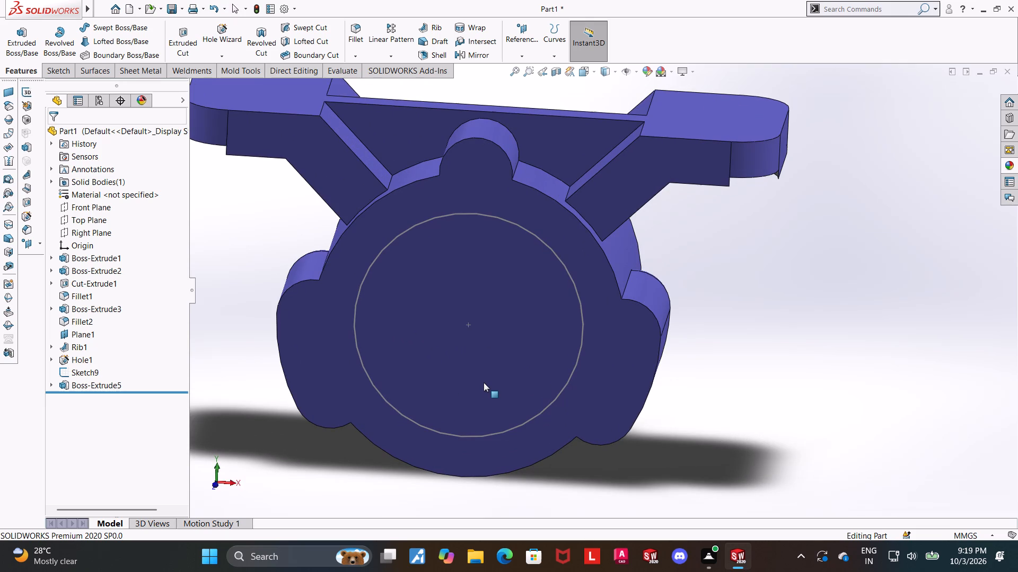
middle_drag(227, 372, 221, 369)
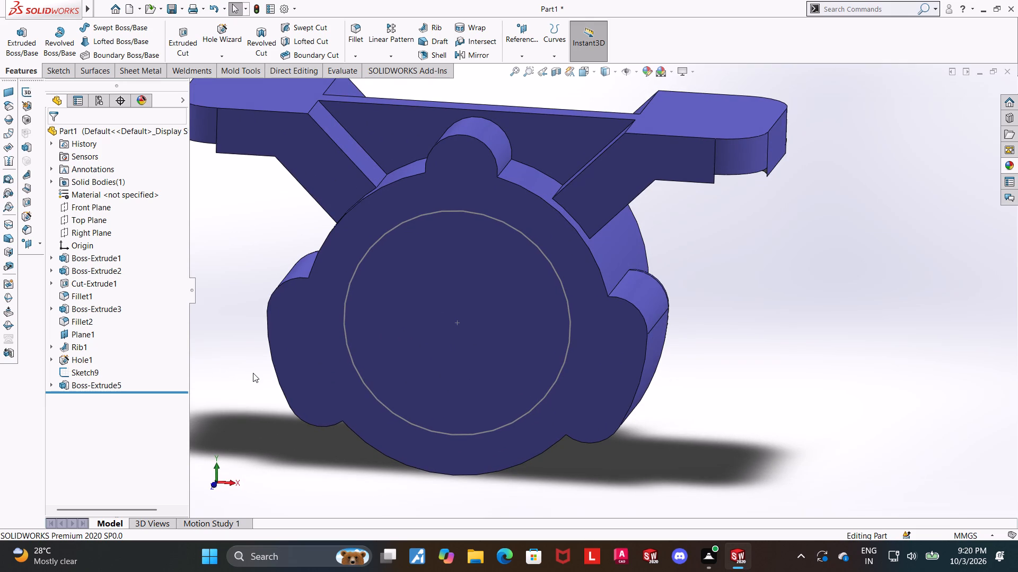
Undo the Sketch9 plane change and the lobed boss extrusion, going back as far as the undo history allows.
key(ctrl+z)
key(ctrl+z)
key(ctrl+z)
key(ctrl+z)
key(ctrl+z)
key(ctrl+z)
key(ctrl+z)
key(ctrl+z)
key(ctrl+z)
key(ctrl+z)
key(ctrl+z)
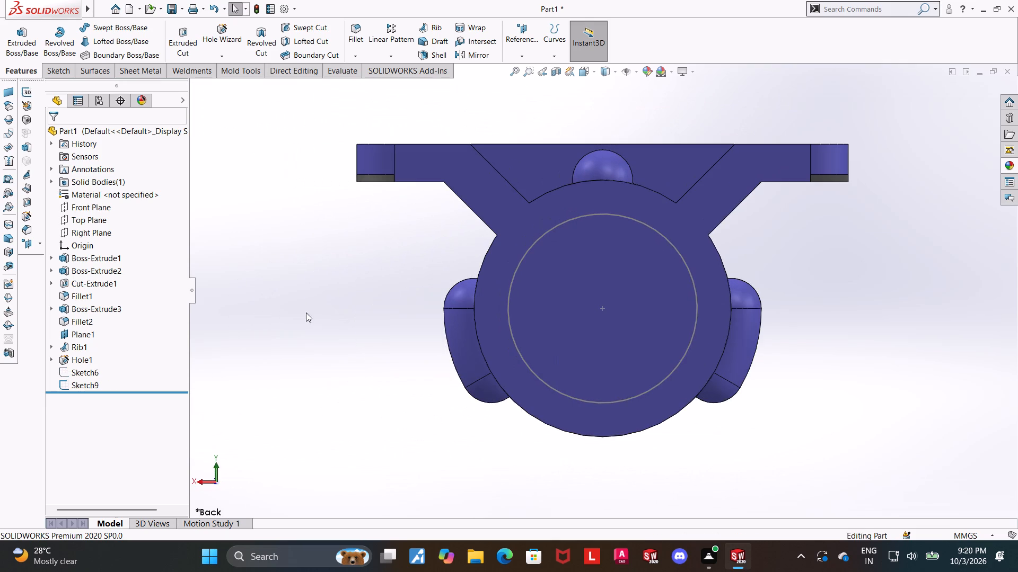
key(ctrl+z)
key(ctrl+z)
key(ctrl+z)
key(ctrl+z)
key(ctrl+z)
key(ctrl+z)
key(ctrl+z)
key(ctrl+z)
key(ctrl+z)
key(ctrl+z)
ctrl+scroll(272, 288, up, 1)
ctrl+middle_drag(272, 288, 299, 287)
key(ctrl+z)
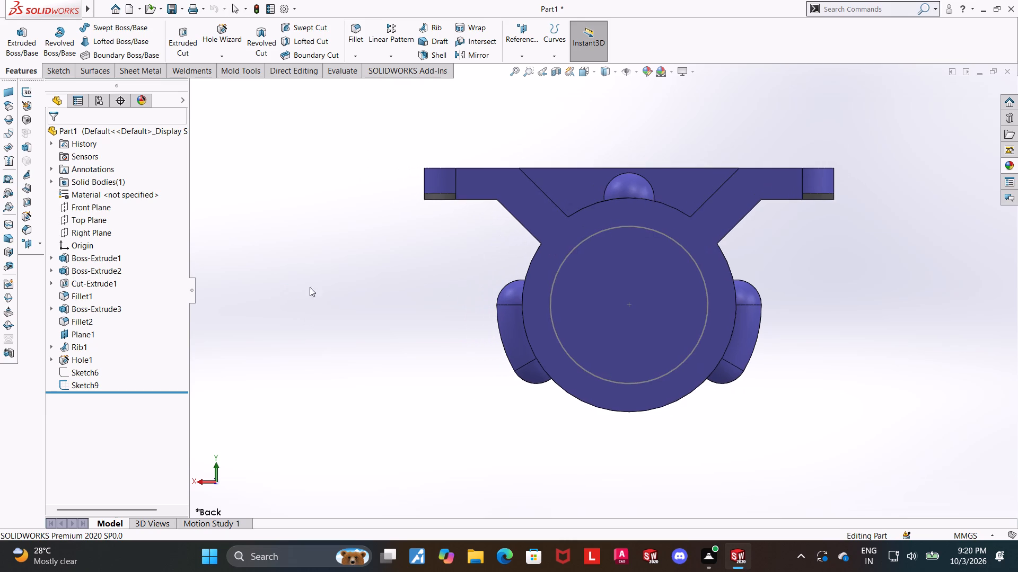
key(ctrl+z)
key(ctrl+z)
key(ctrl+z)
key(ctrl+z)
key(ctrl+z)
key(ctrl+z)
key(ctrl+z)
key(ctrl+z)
Examine where the Sketch9 circle and the lobed Sketch6 profile lie on the cylinder.
ctrl+middle_drag(343, 294, 464, 315)
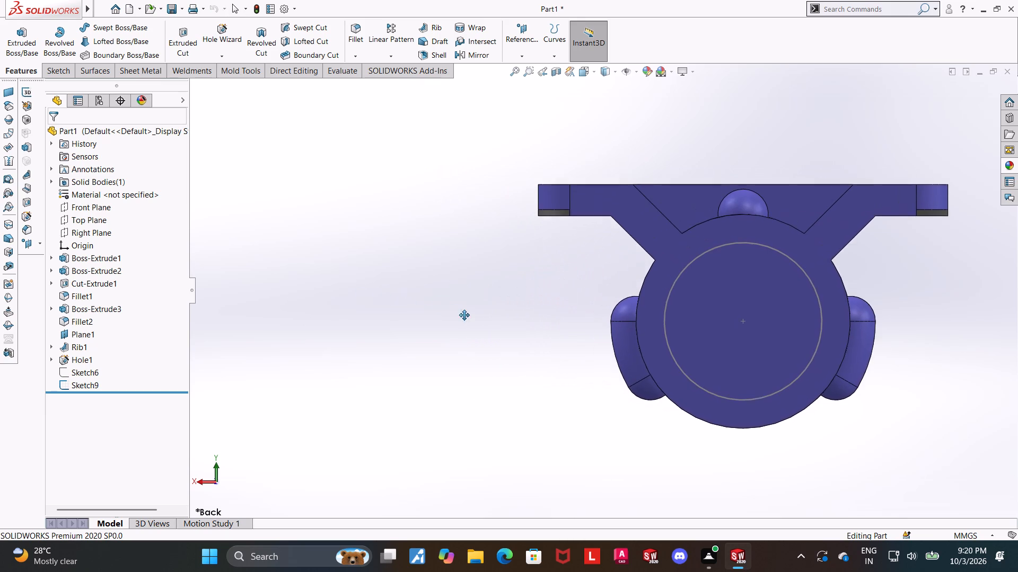
ctrl+middle_drag(464, 315, 468, 317)
middle_drag(331, 313, 123, 317)
middle_drag(778, 387, 943, 391)
scroll(931, 383, up, 2)
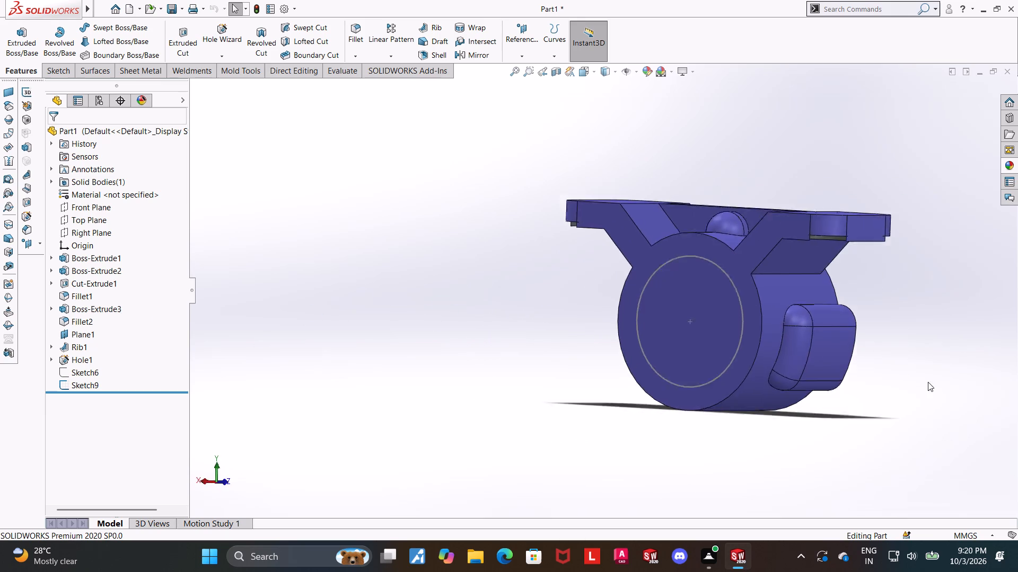
scroll(928, 382, up, 2)
scroll(785, 262, down, 4)
middle_drag(769, 283, 715, 288)
click(83, 388)
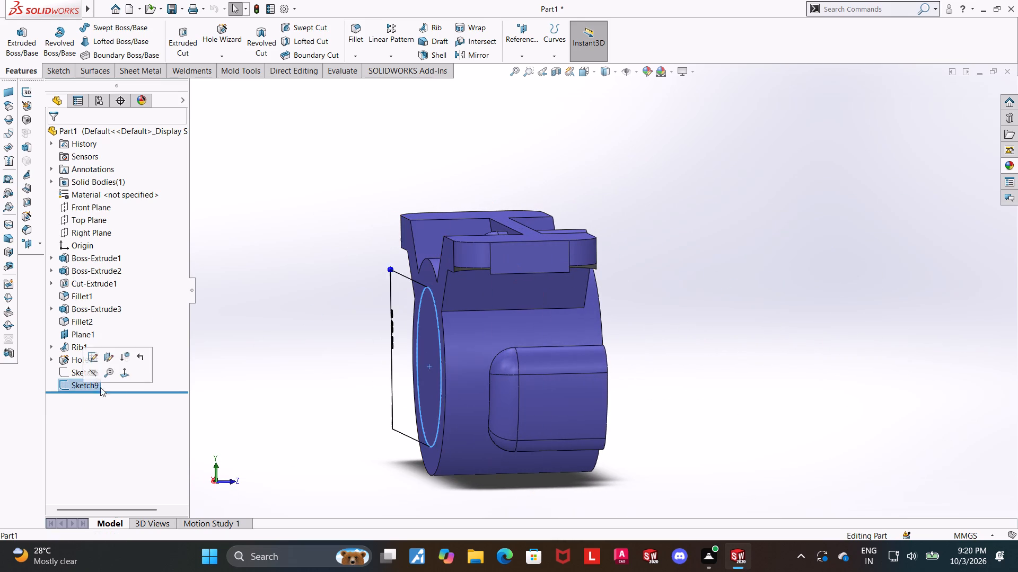
middle_drag(257, 381, 225, 377)
click(95, 368)
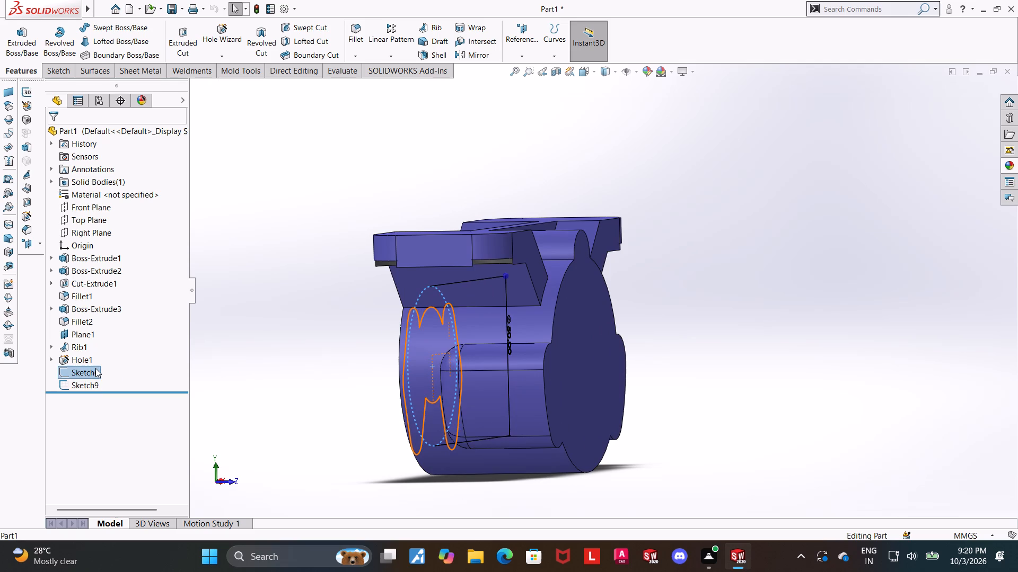
middle_drag(168, 372, 212, 373)
middle_drag(225, 369, 247, 377)
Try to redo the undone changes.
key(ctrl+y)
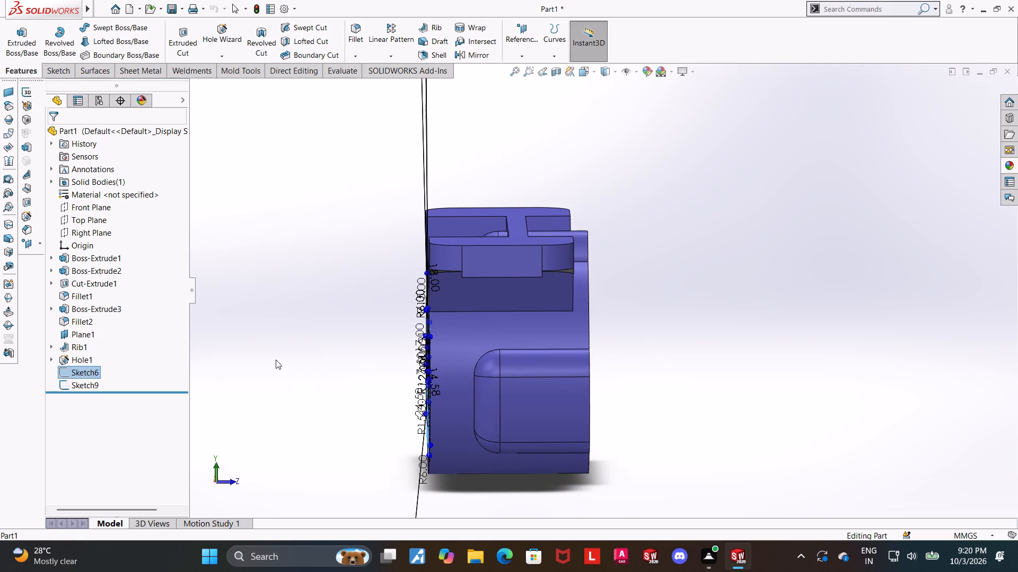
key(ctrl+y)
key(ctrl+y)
Extrude the lobed Sketch6 profile 8 mm blind outward from the cylinder's rear face, with the direction reversed and the result merged.
ctrl+click(271, 357)
middle_drag(275, 357, 313, 355)
click(306, 351)
scroll(293, 359, up, 3)
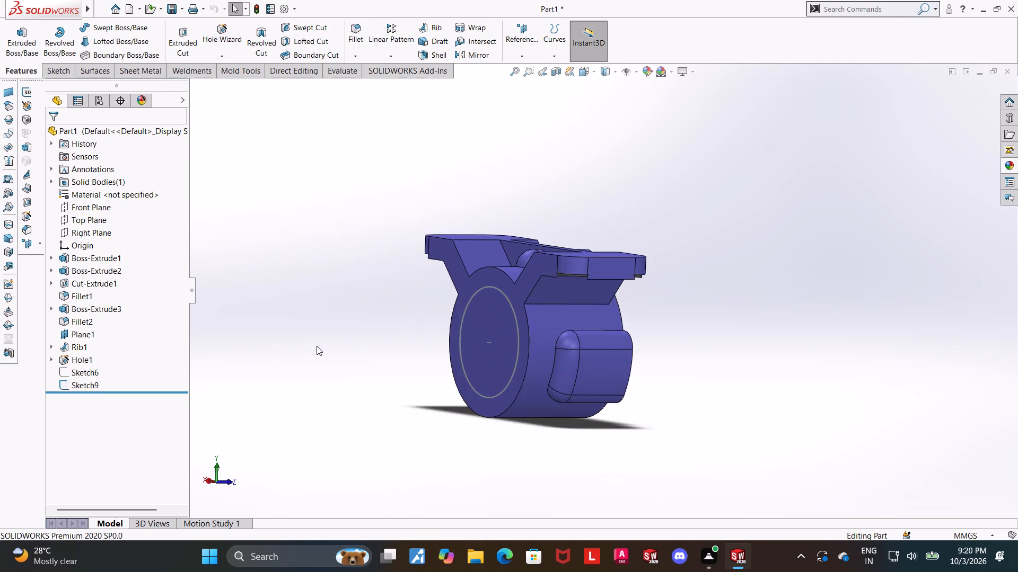
middle_drag(315, 350, 477, 379)
scroll(688, 303, down, 2)
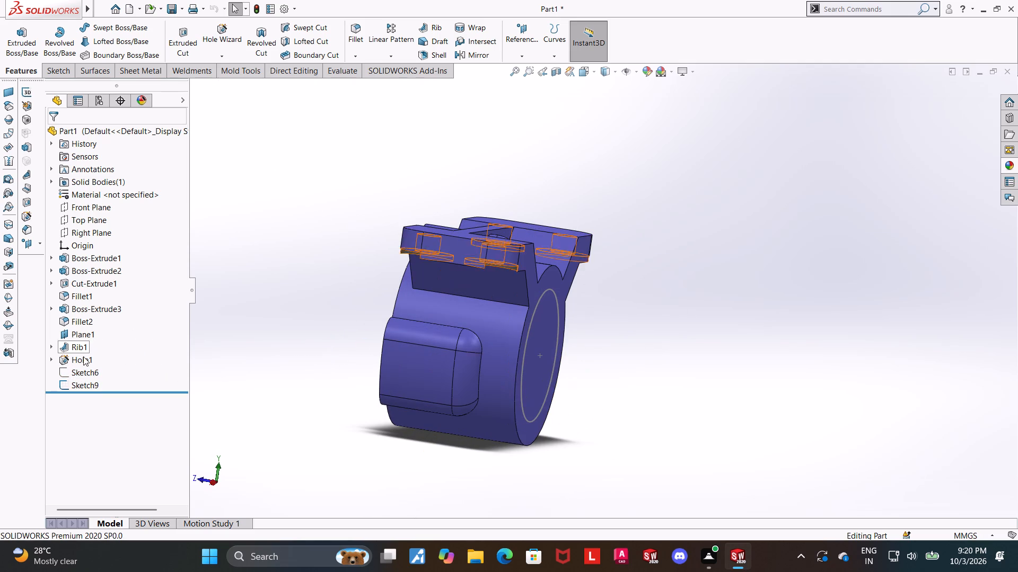
click(84, 370)
middle_drag(753, 354, 734, 360)
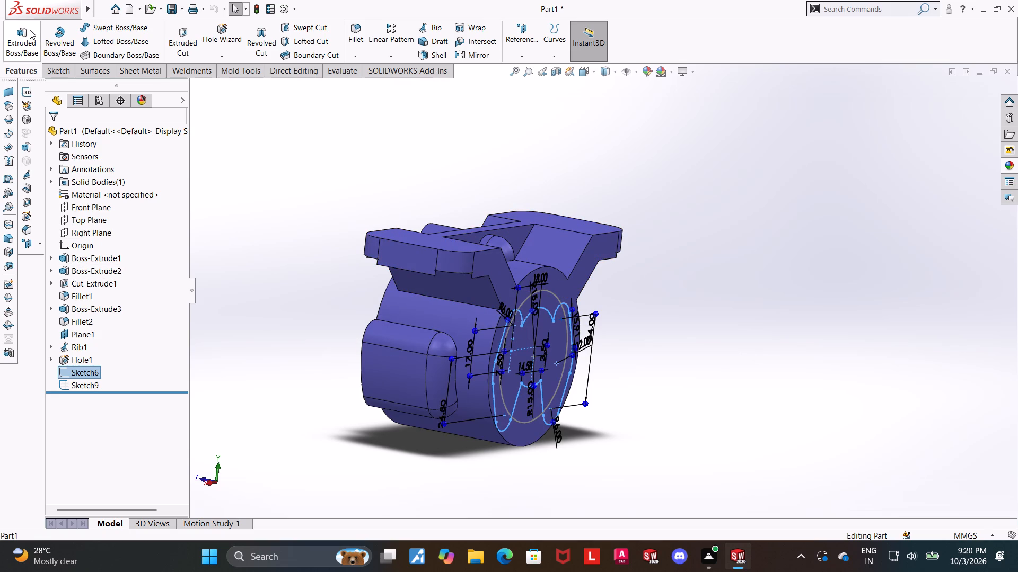
click(30, 30)
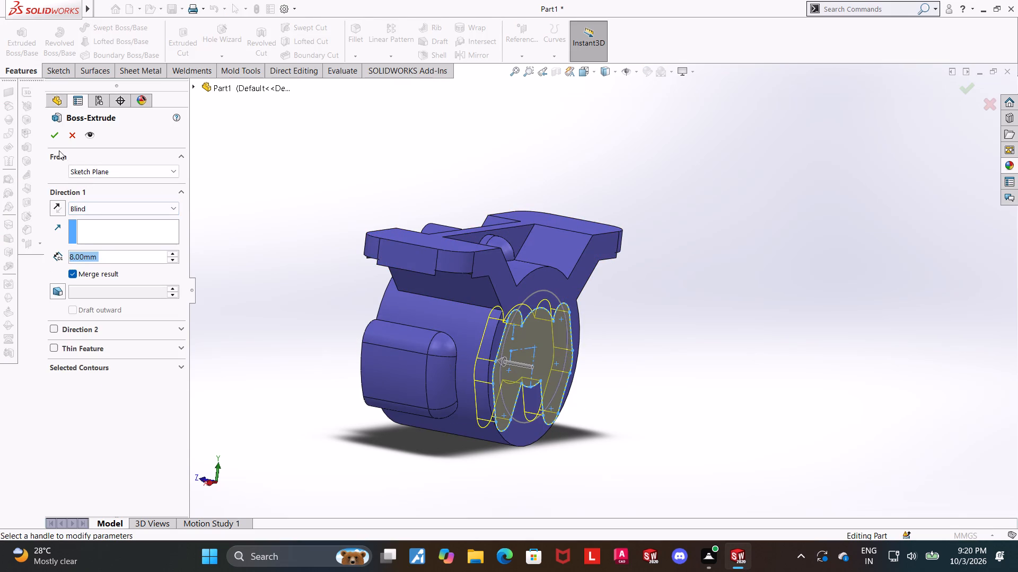
click(61, 201)
click(59, 136)
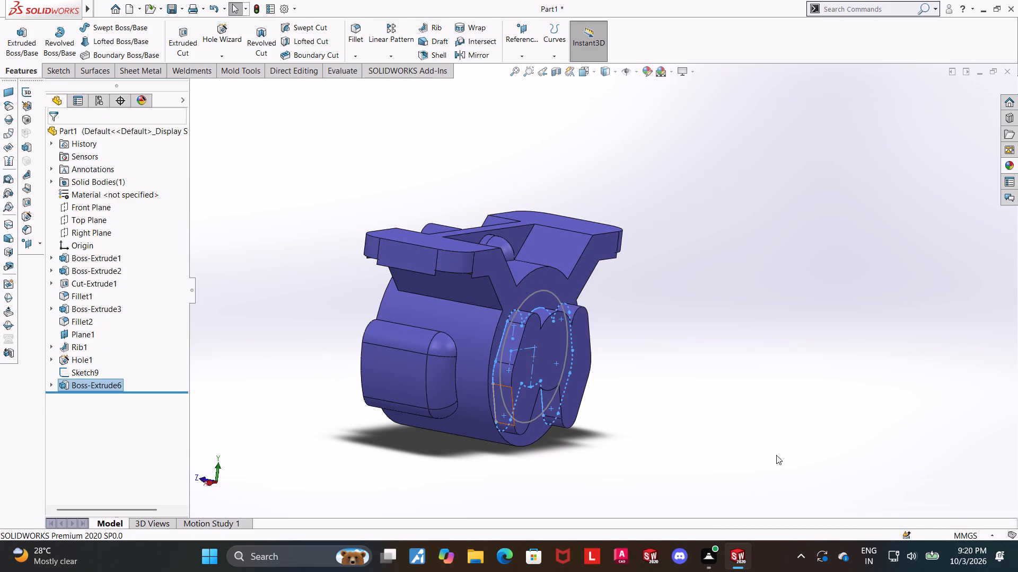
click(179, 298)
click(251, 322)
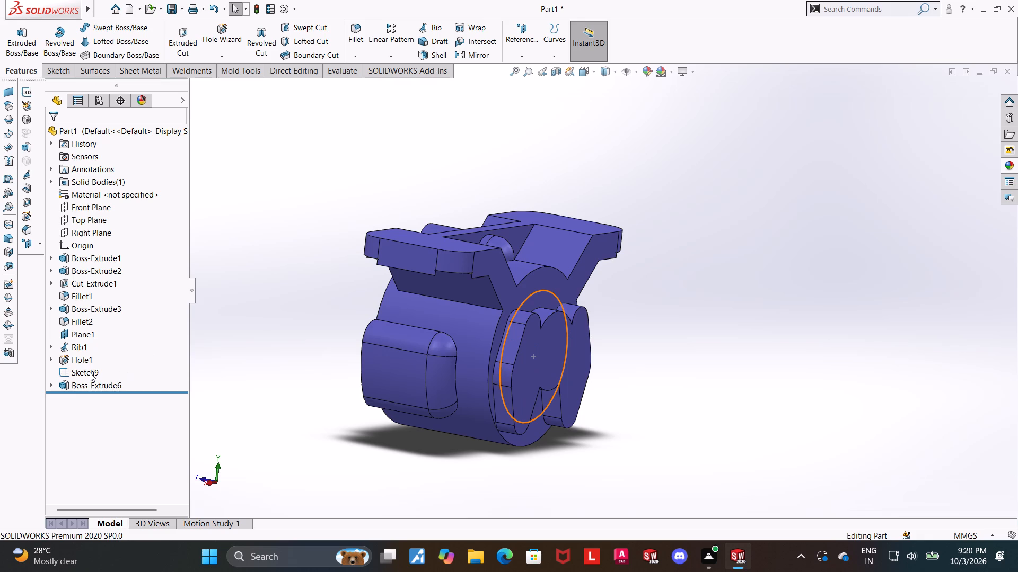
Change the Sketch9 circle's sketch plane to the cylinder's front face, the one outlined by the side bosses.
right_click(90, 372)
click(111, 311)
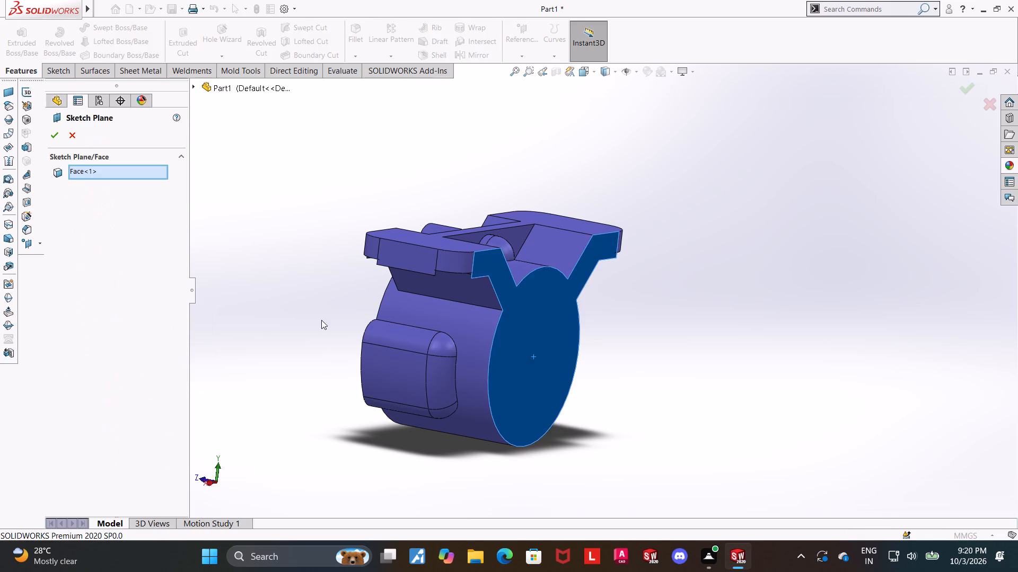
middle_drag(316, 348, 368, 331)
click(418, 332)
click(51, 137)
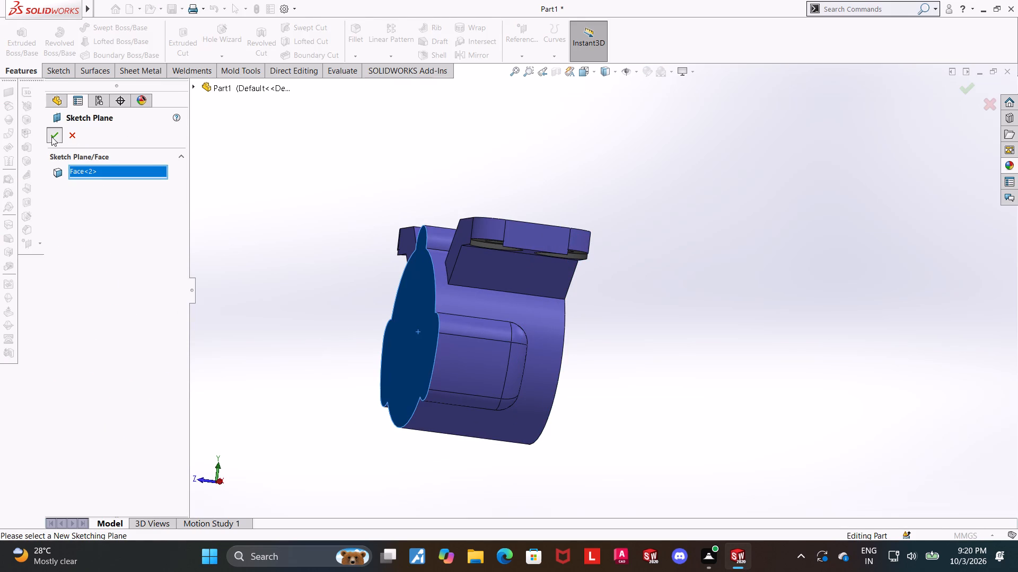
Fillet the four inward corner edges of the rear lobed boss, two beside each shallow arc, with a 3 mm radius.
click(635, 267)
middle_drag(666, 282, 626, 305)
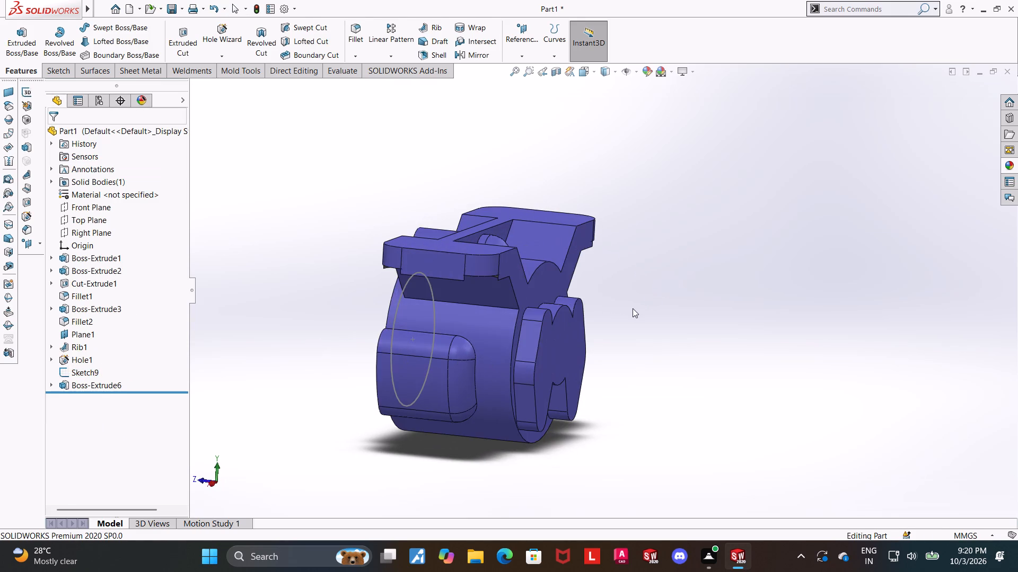
middle_drag(631, 311, 584, 309)
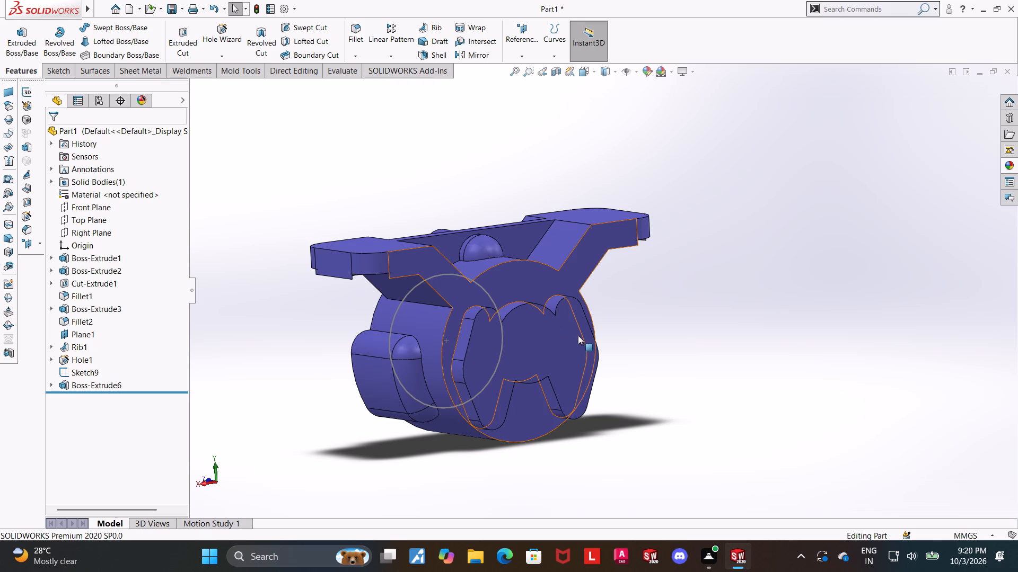
middle_drag(694, 367, 691, 266)
click(349, 39)
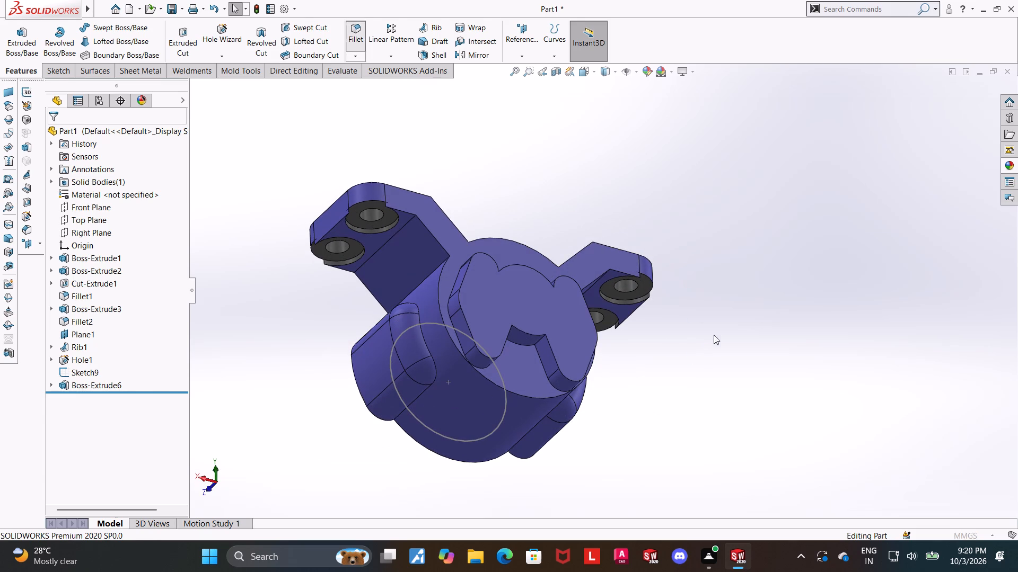
key(3)
key(Return)
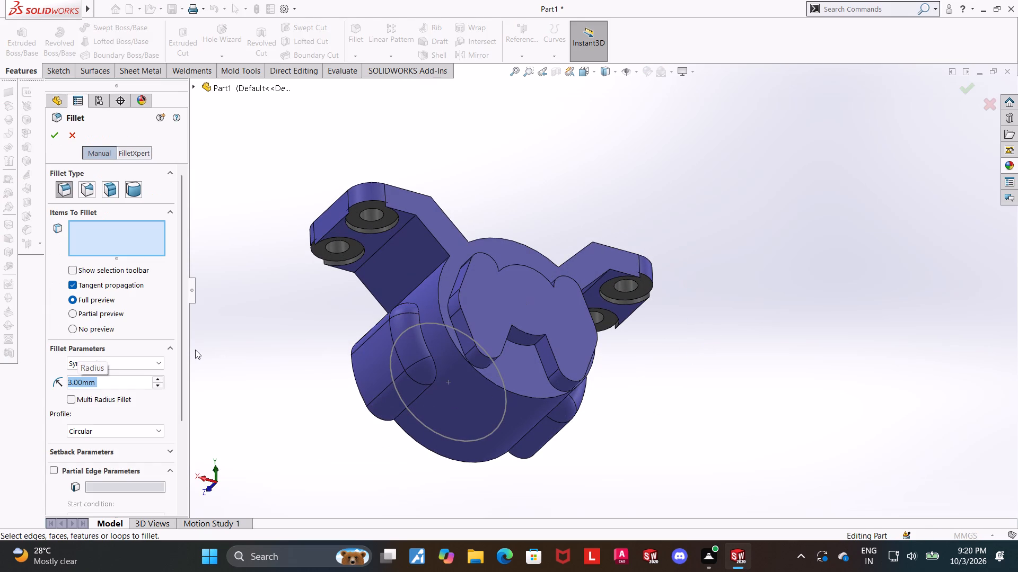
scroll(337, 460, down, 3)
middle_drag(1014, 298, 987, 285)
scroll(572, 195, down, 3)
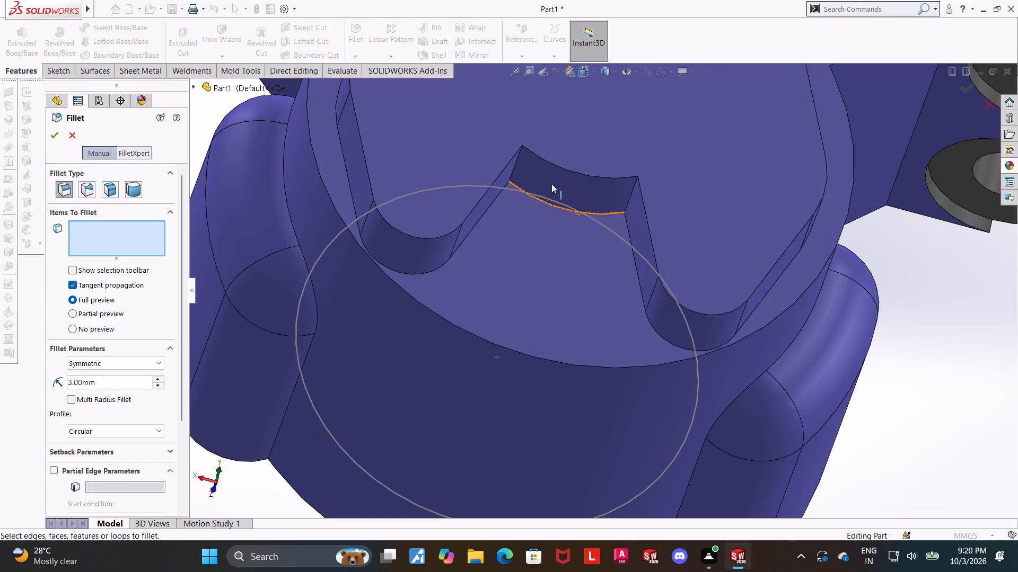
click(514, 166)
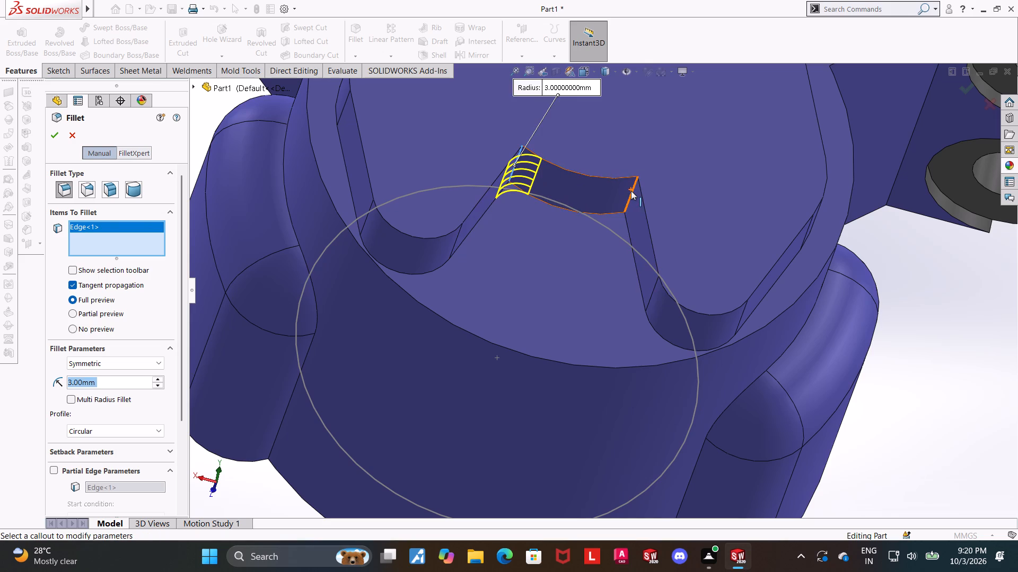
click(632, 191)
scroll(632, 191, up, 6)
middle_drag(621, 162, 618, 355)
scroll(599, 291, down, 4)
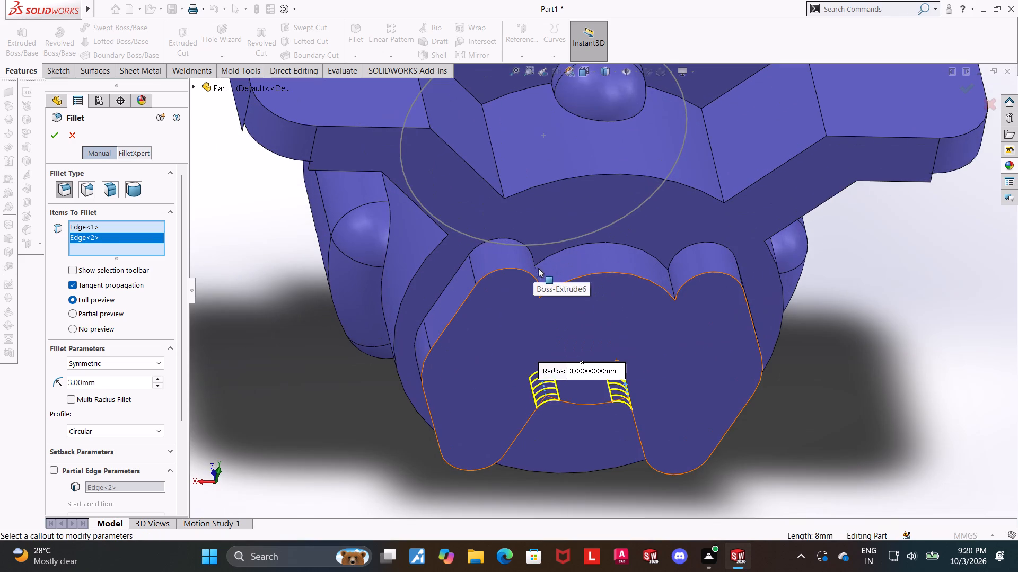
middle_drag(713, 263, 701, 338)
scroll(674, 305, down, 5)
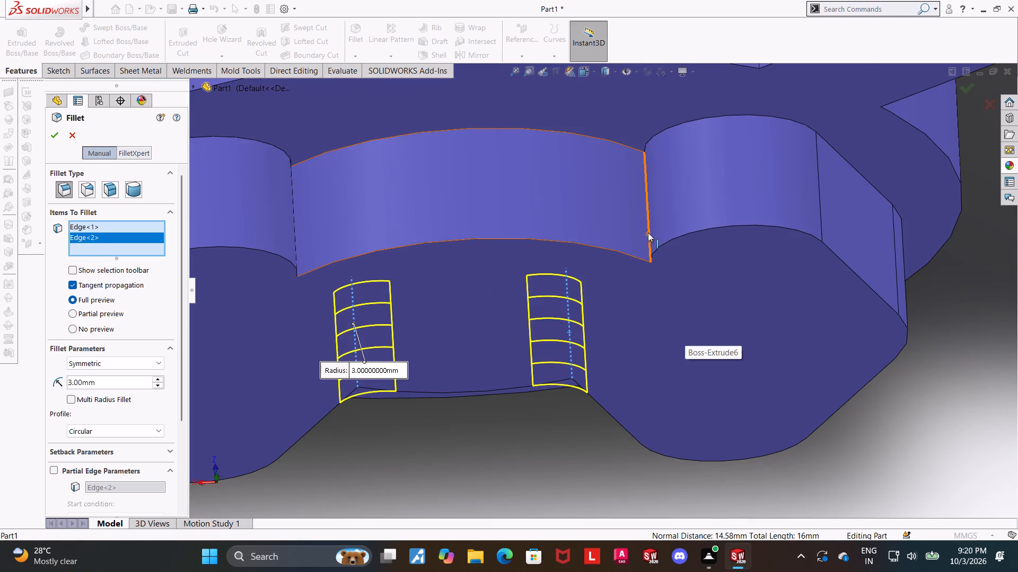
click(648, 233)
click(293, 207)
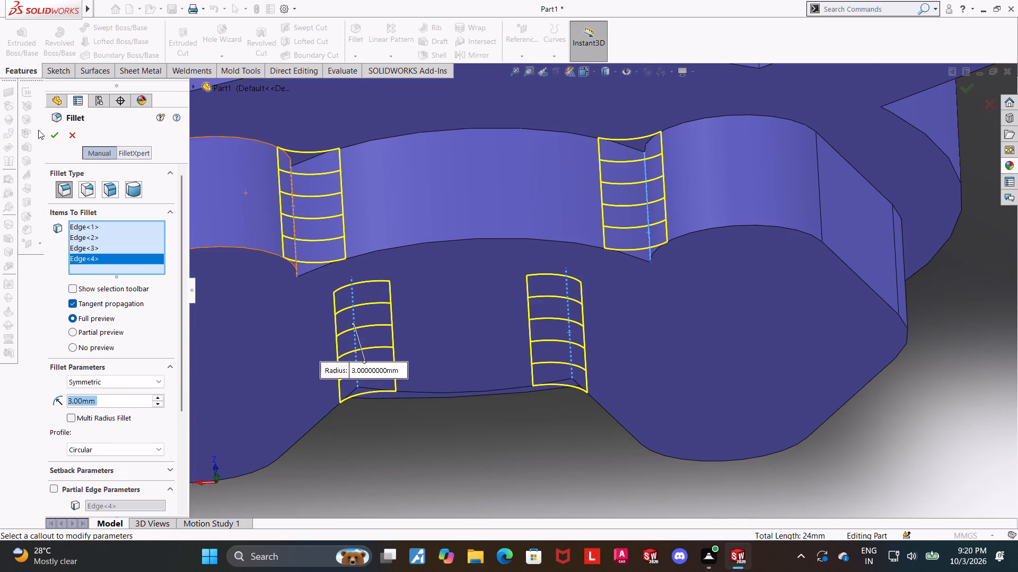
click(60, 134)
Start a new sketch on the outer face of the rear lobed boss.
scroll(441, 380, up, 6)
click(690, 399)
middle_drag(687, 398, 690, 328)
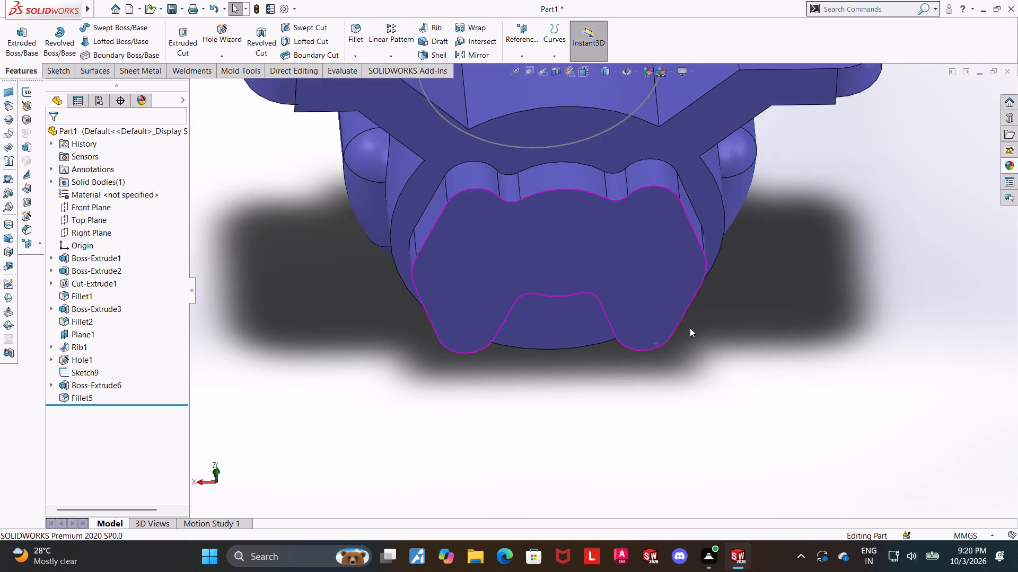
middle_drag(690, 328, 689, 328)
click(614, 240)
click(664, 206)
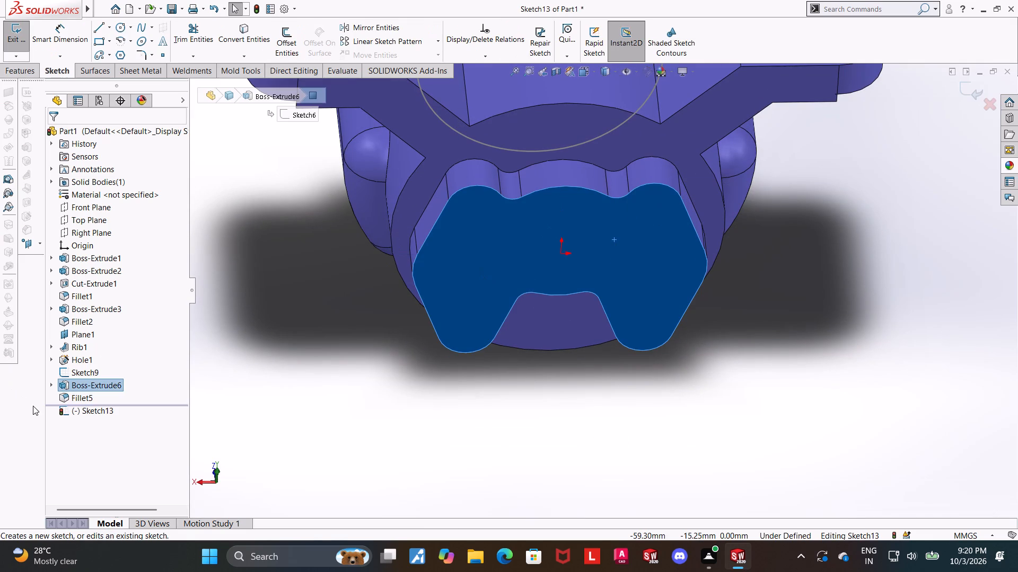
click(64, 411)
click(104, 409)
click(125, 396)
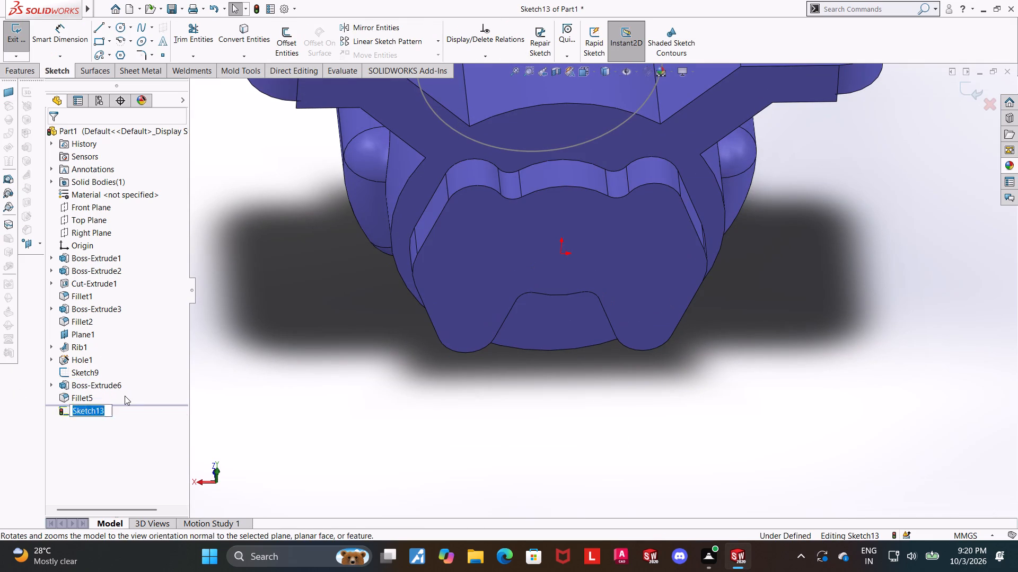
click(349, 426)
click(96, 412)
click(118, 396)
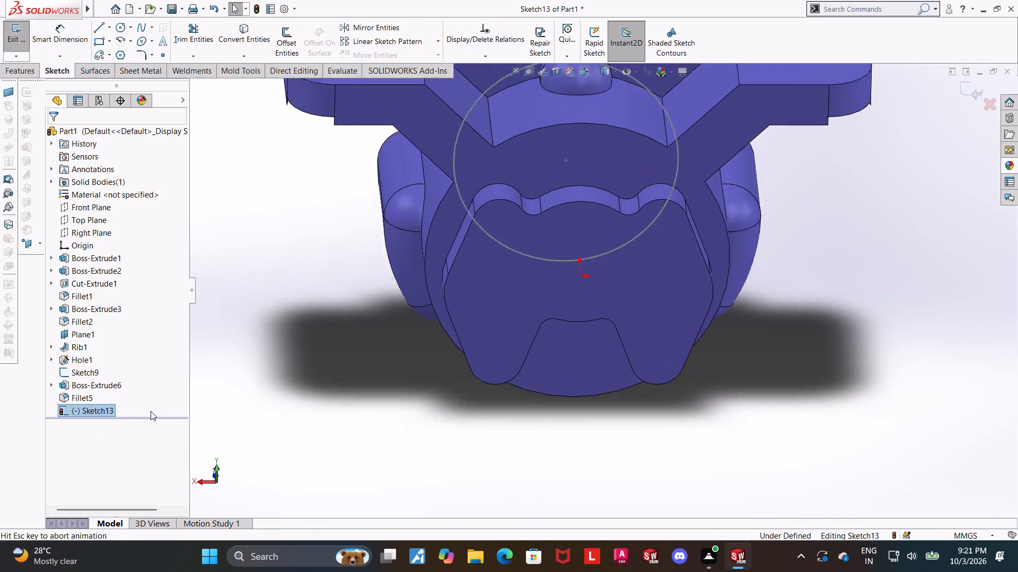
Sketch a circle centred just above the origin, on the lobed boss's upper arc centre, and dimension its diameter to 18 mm.
click(122, 29)
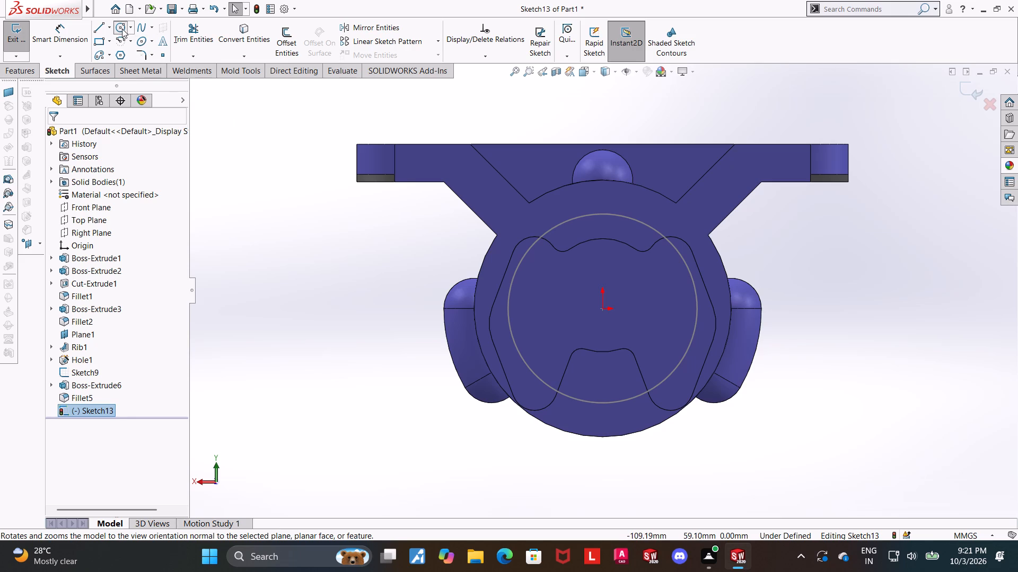
click(602, 293)
click(627, 257)
key(Escape)
click(58, 39)
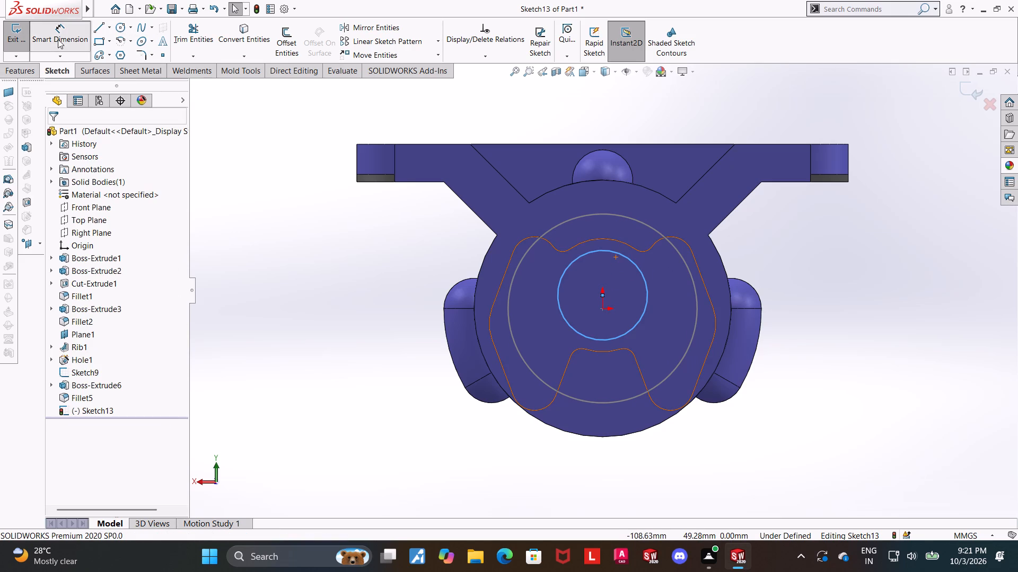
click(640, 275)
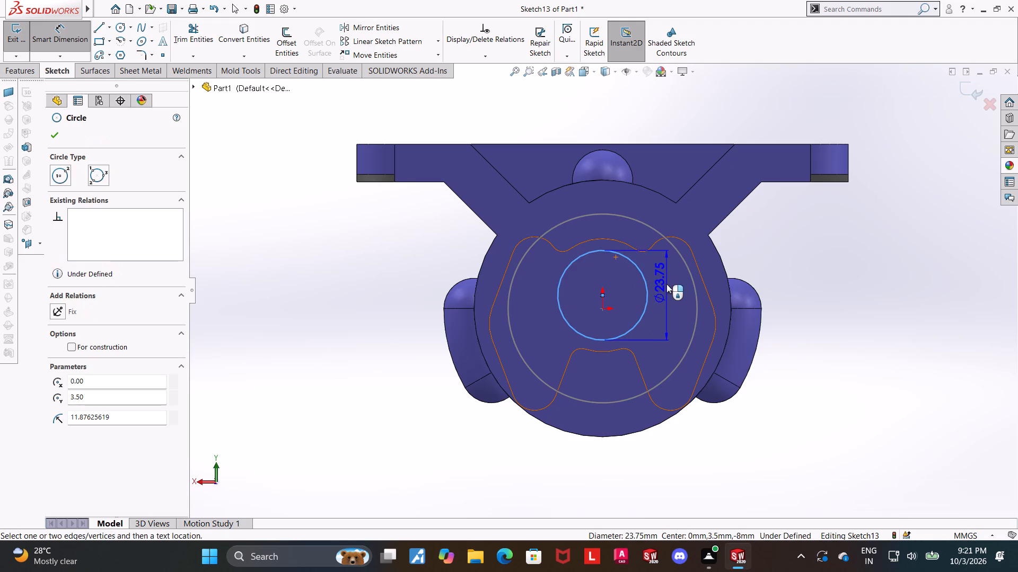
click(666, 284)
text(18)
key(Return)
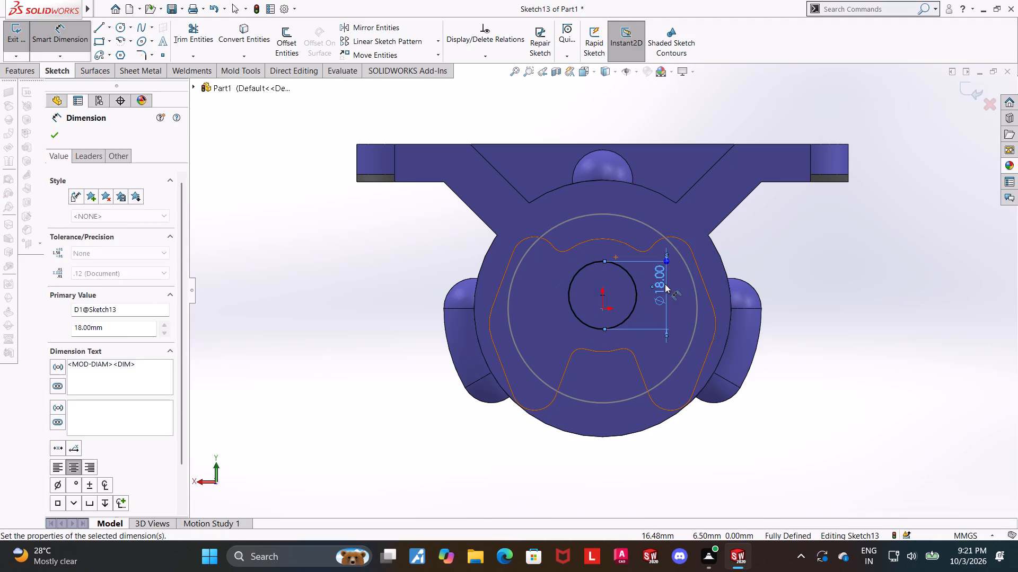
key(Escape)
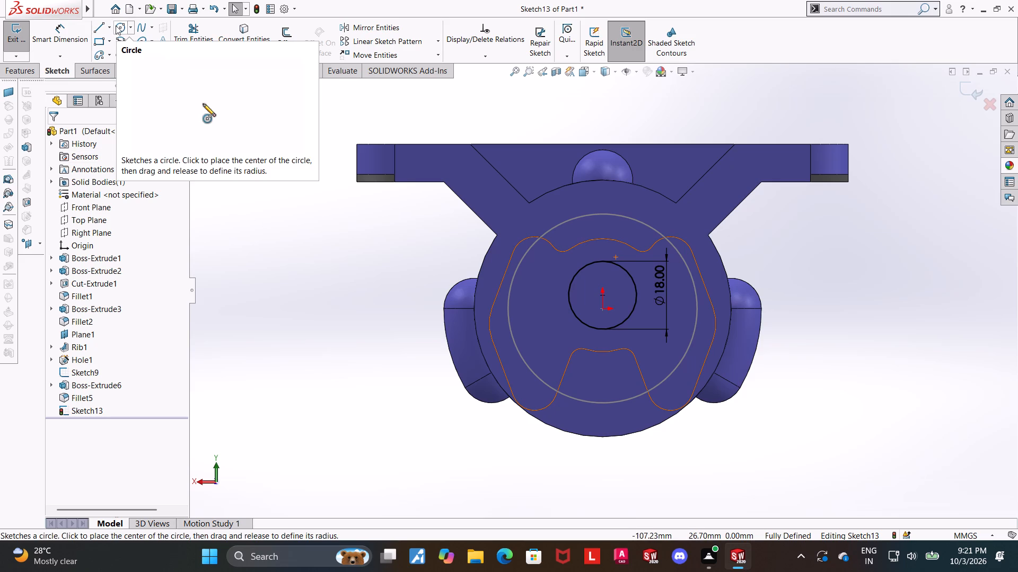
Cut the 18 mm circle 23 mm blind into the part from the lobed boss's face.
click(970, 87)
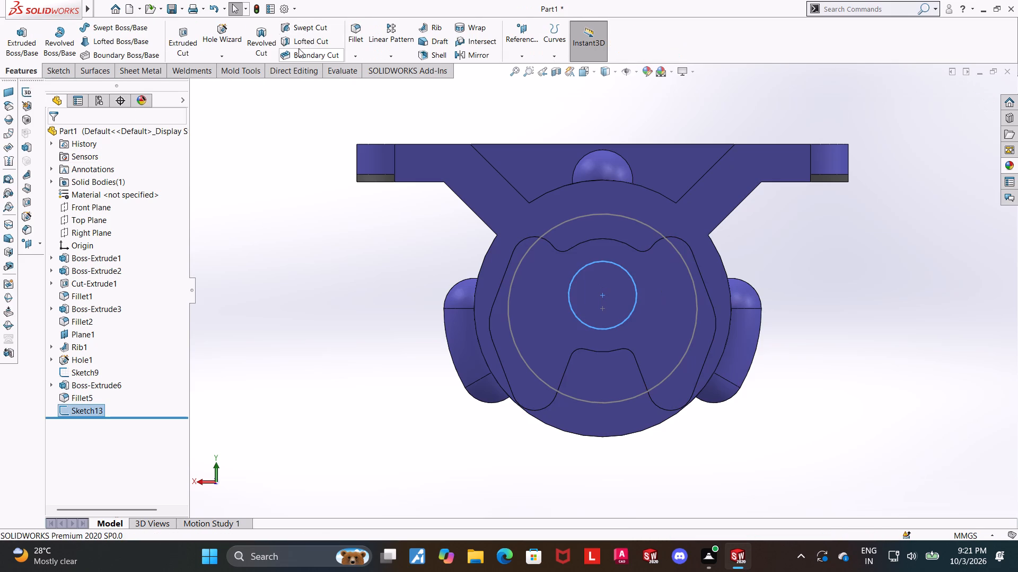
click(188, 41)
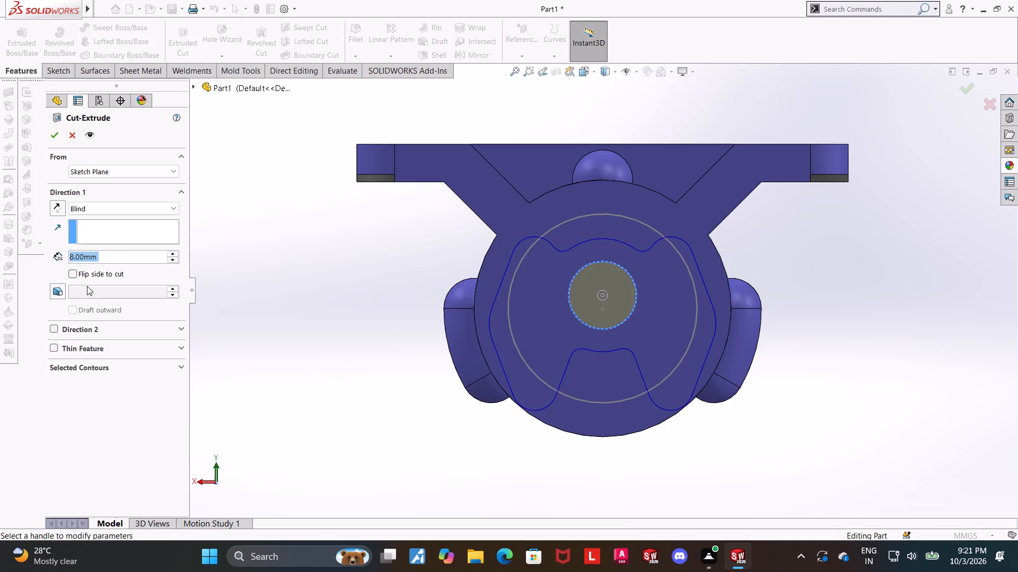
key(1)
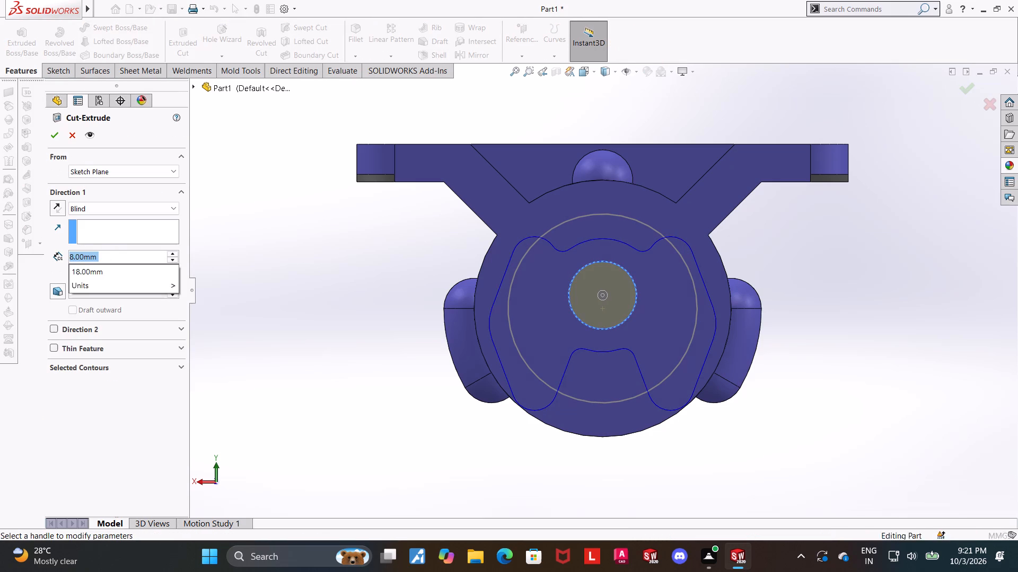
key(BackSpace)
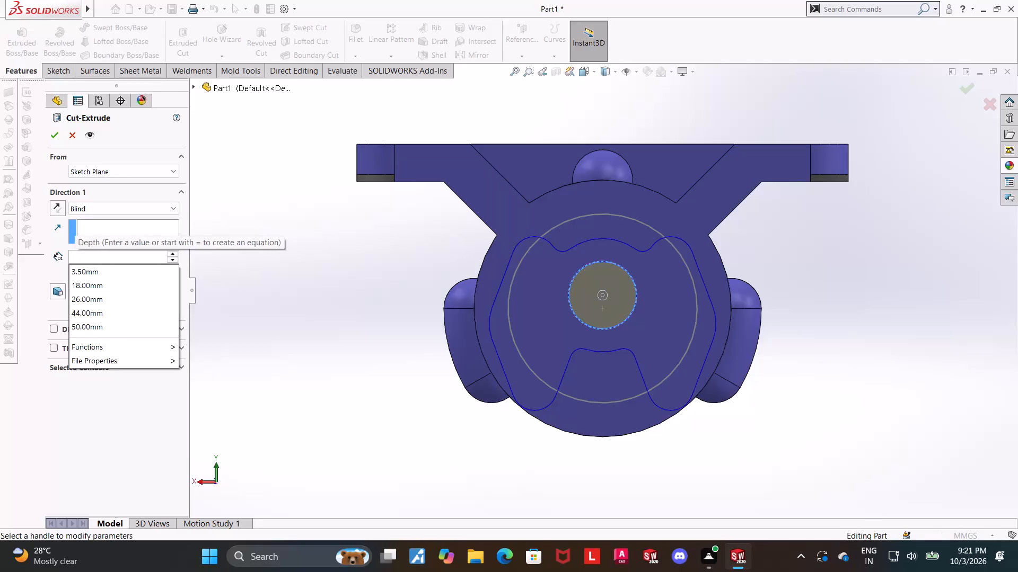
text(23)
key(Return)
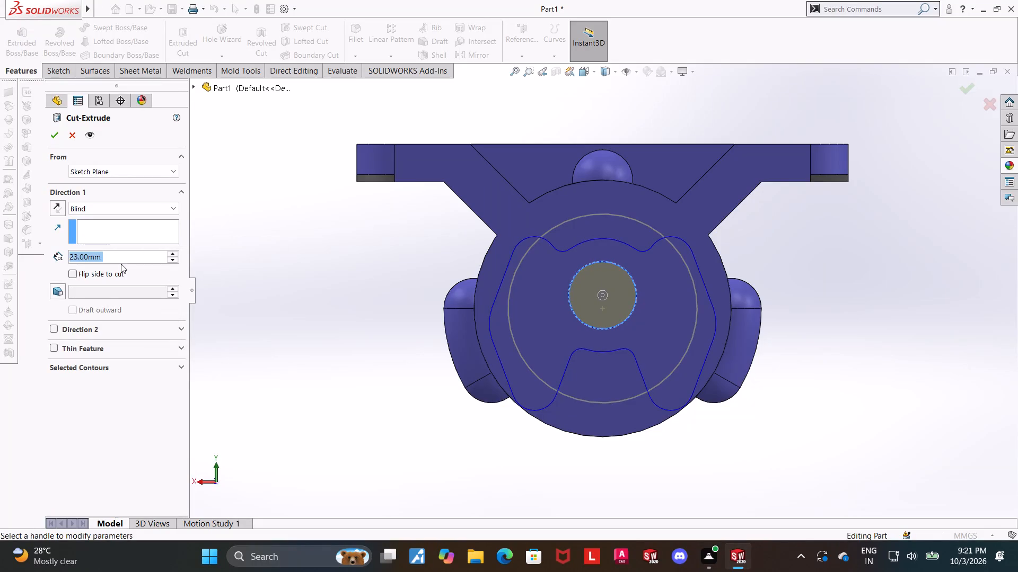
click(51, 141)
Start another sketch on the lobed boss's outer face and highlight Sketch6 to expose its arc centre points.
click(352, 299)
scroll(392, 309, up, 1)
middle_drag(392, 309, 417, 316)
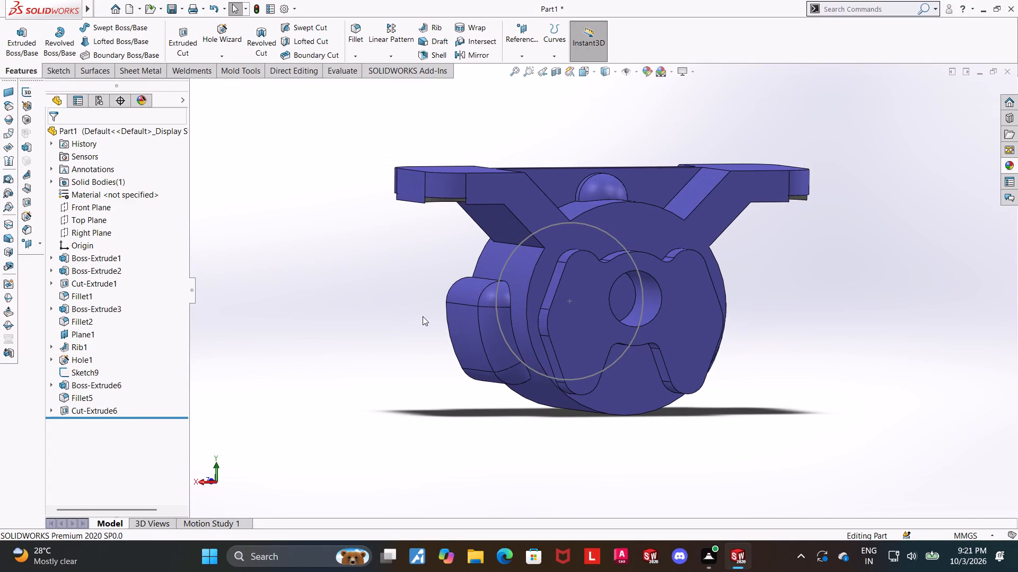
right_click(677, 324)
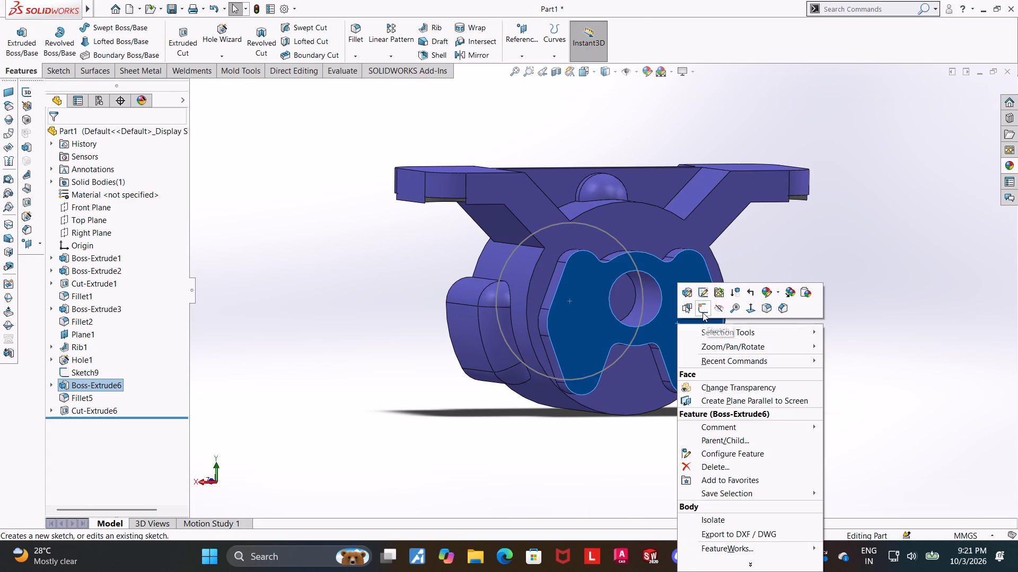
click(703, 312)
click(100, 427)
click(134, 408)
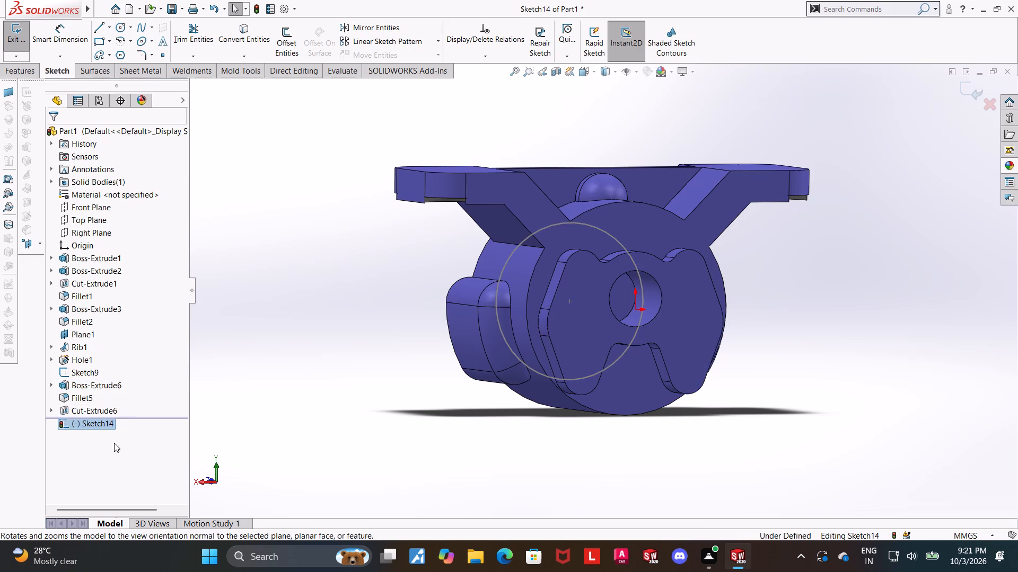
click(139, 444)
click(111, 427)
click(140, 410)
click(401, 440)
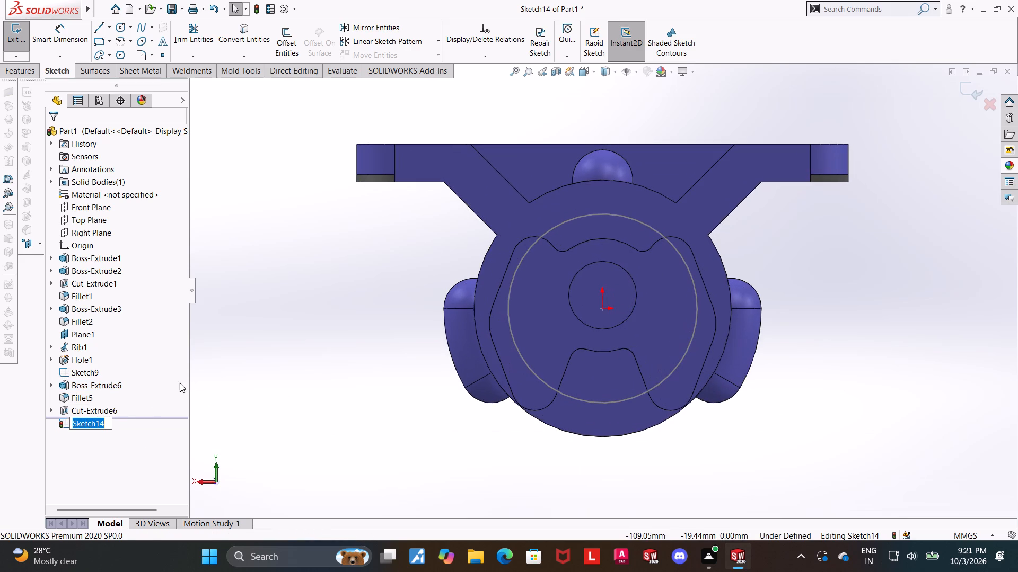
click(282, 401)
click(52, 384)
click(72, 394)
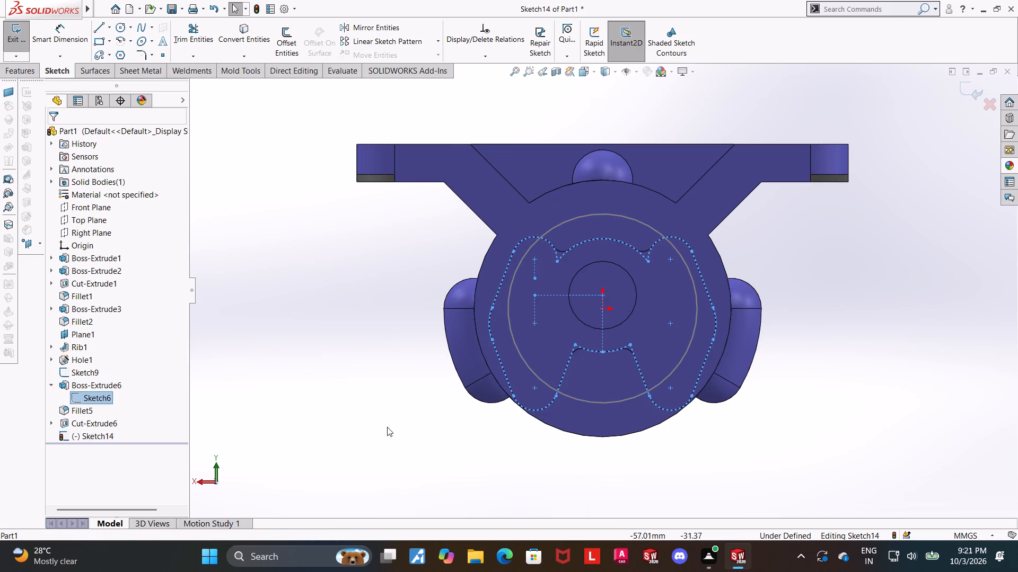
Sketch a circle beside the central bore, centred on Sketch6's mid-height side-arc centre, with about the same size as the bore.
click(127, 28)
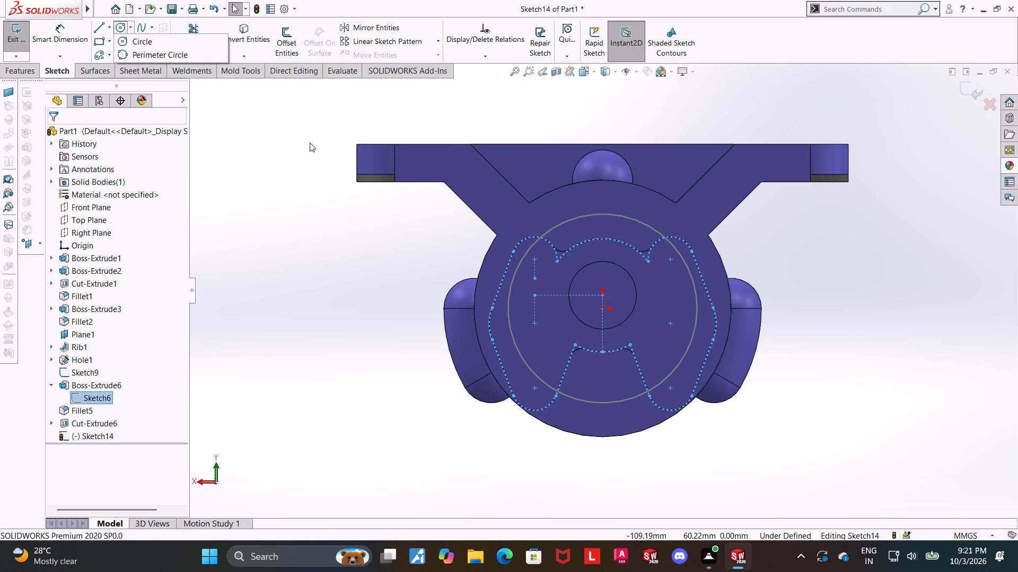
click(165, 43)
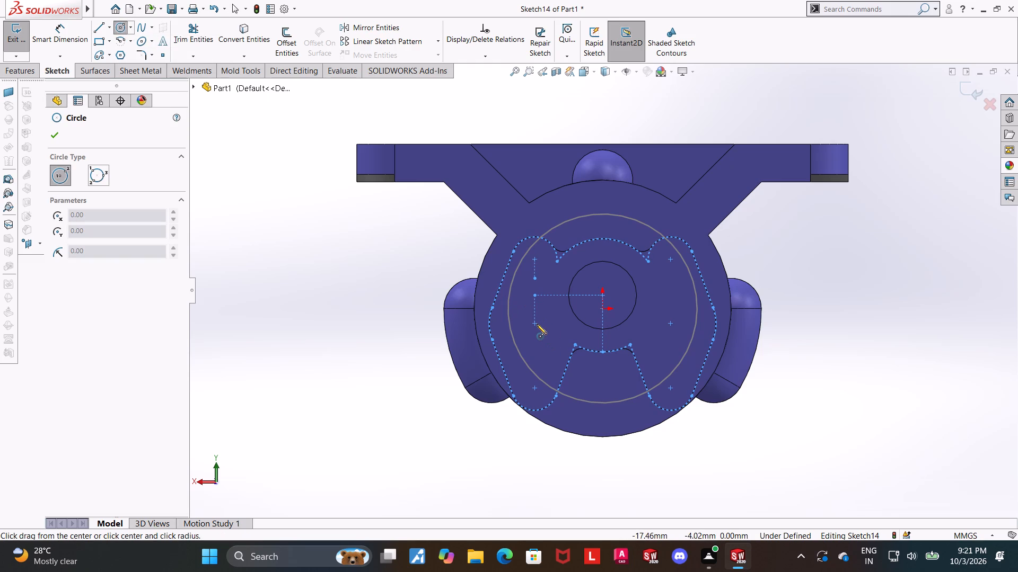
scroll(581, 322, down, 3)
key(Escape)
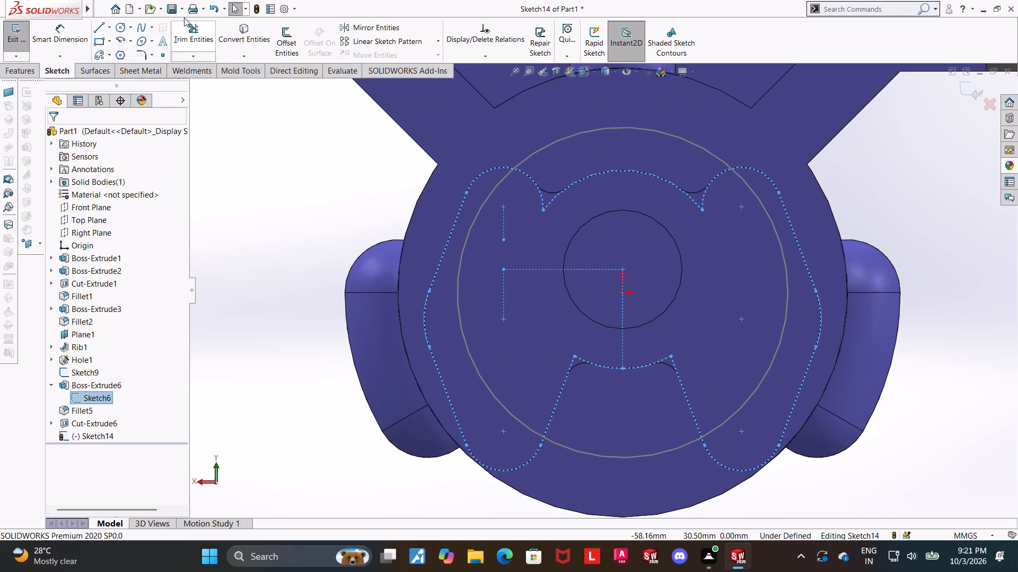
click(121, 26)
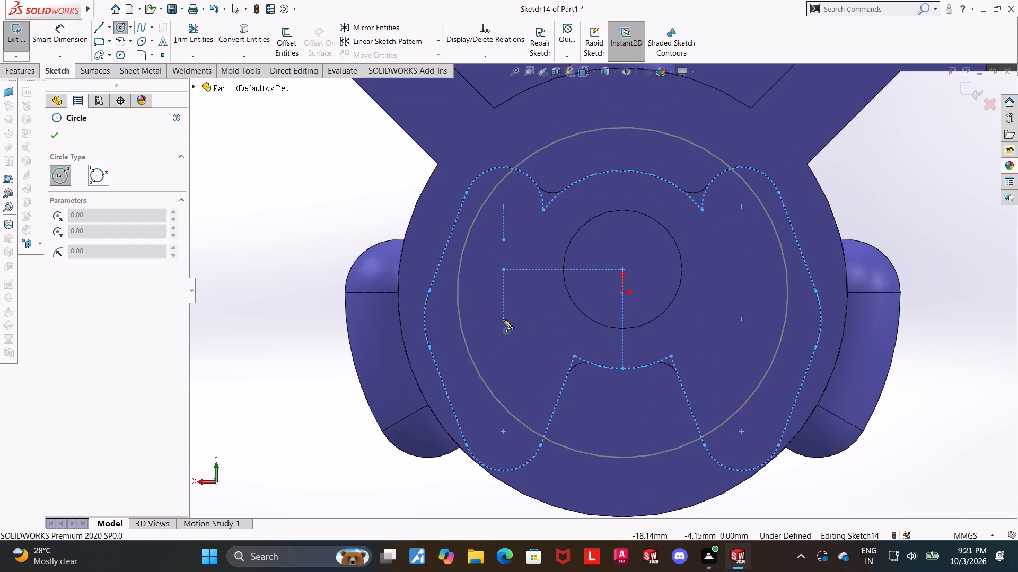
click(503, 319)
click(540, 276)
key(Escape)
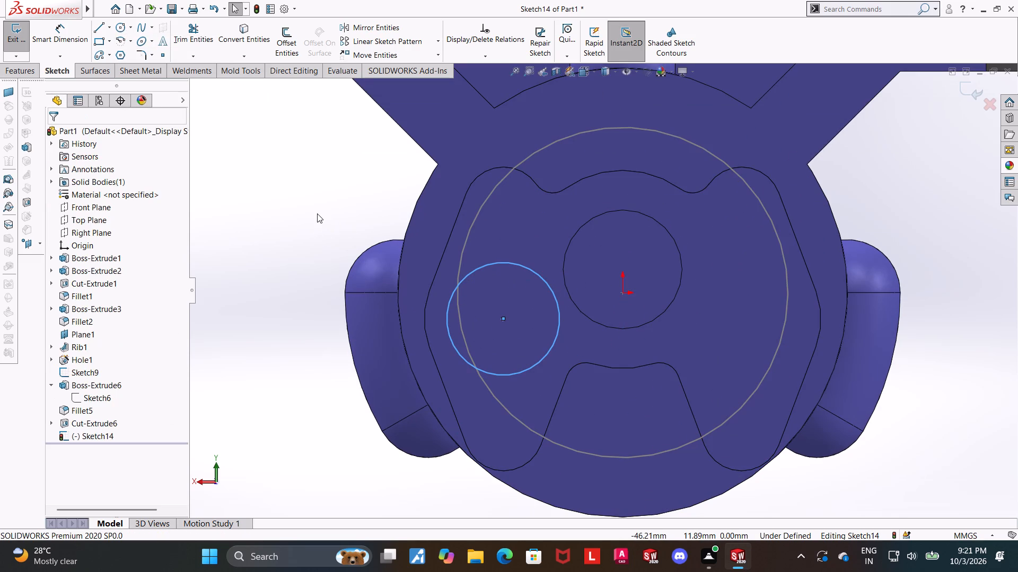
key(Escape)
Sketch a second circle on the opposite side of the central bore, slightly smaller than the first side circle.
click(121, 26)
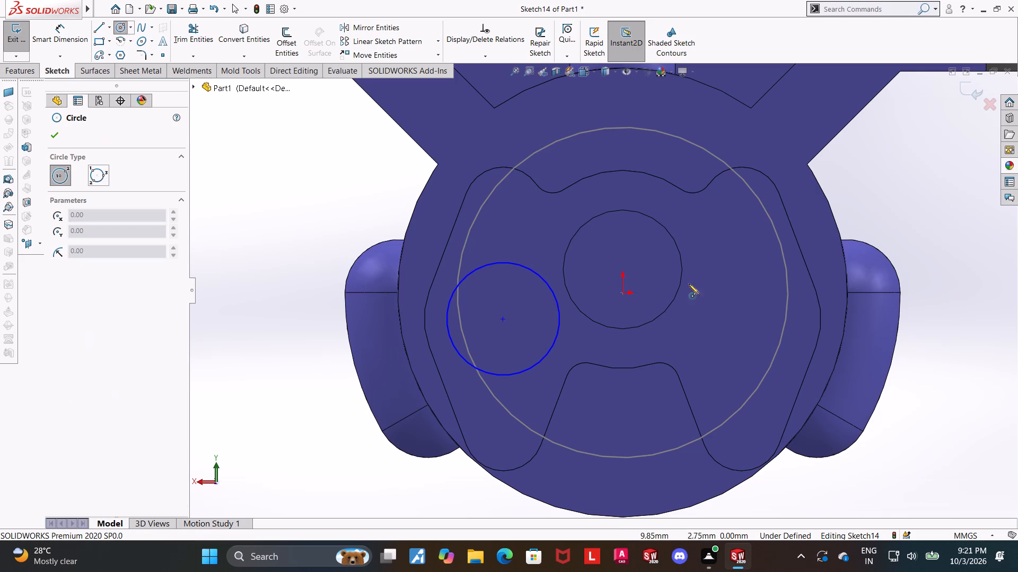
click(732, 320)
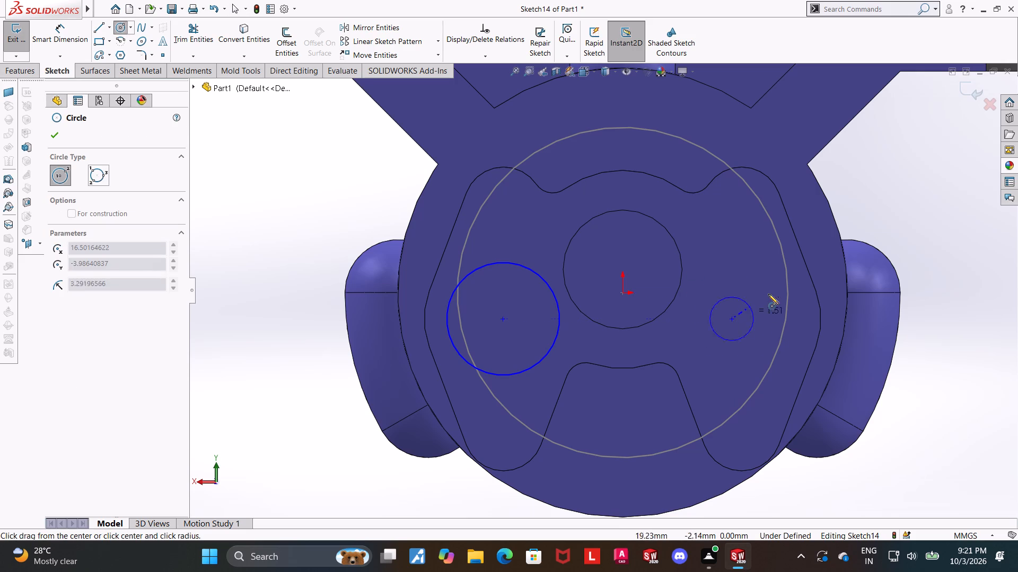
click(761, 288)
key(Escape)
key(Escape)
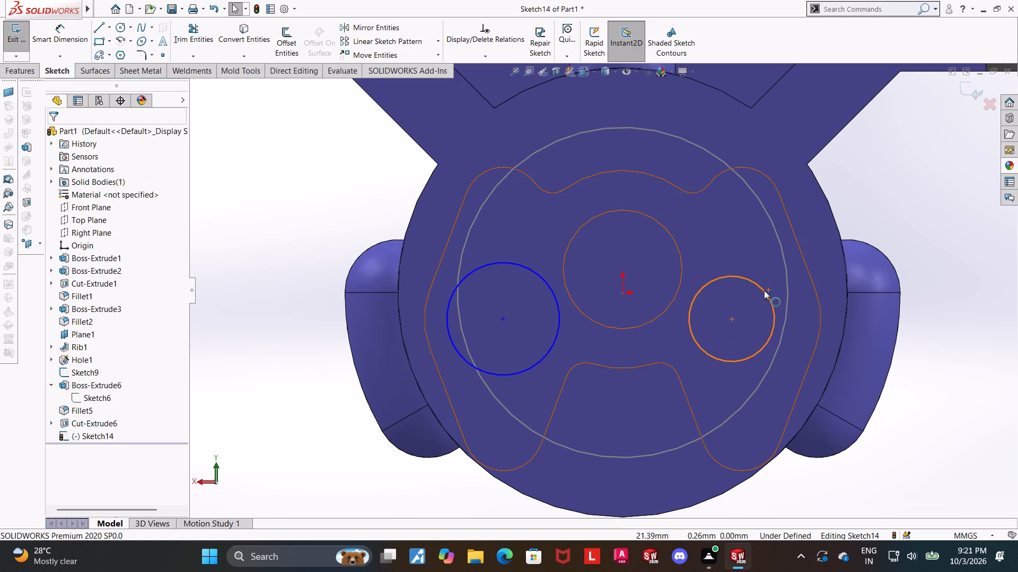
Show Sketch6 and make each side circle concentric with the nearest mid-height side arc of Sketch6.
right_click(75, 392)
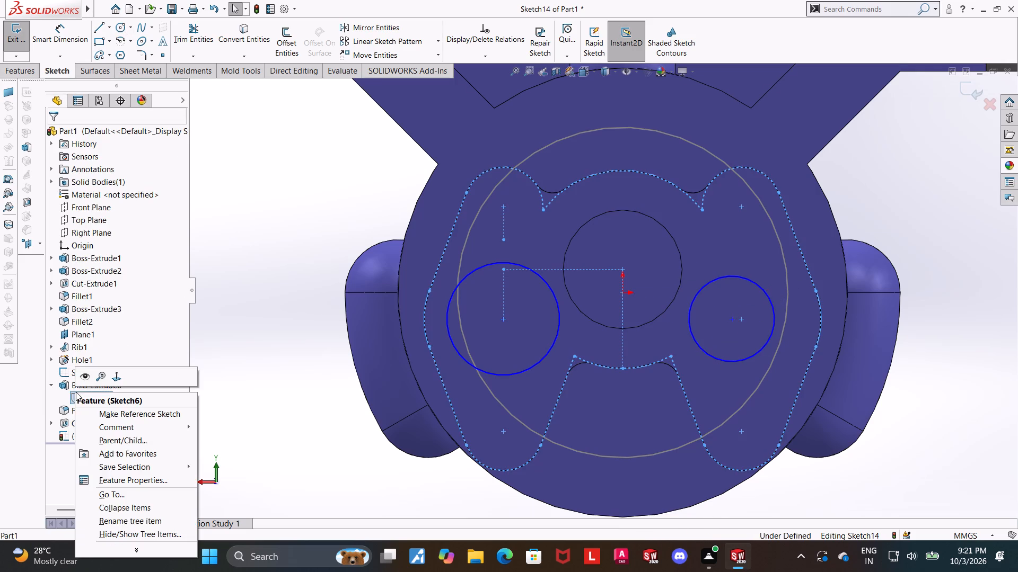
click(86, 380)
click(233, 280)
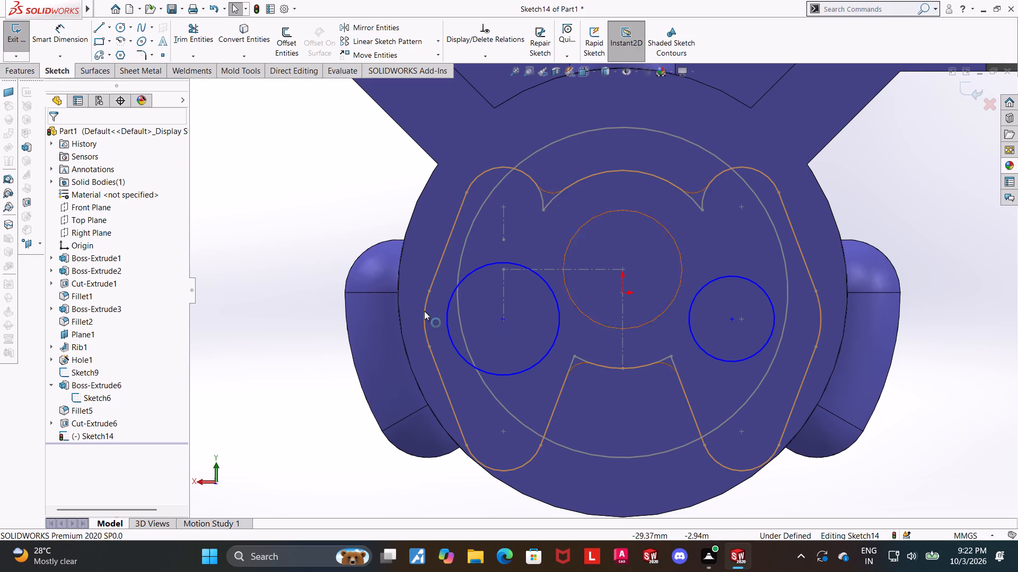
click(449, 309)
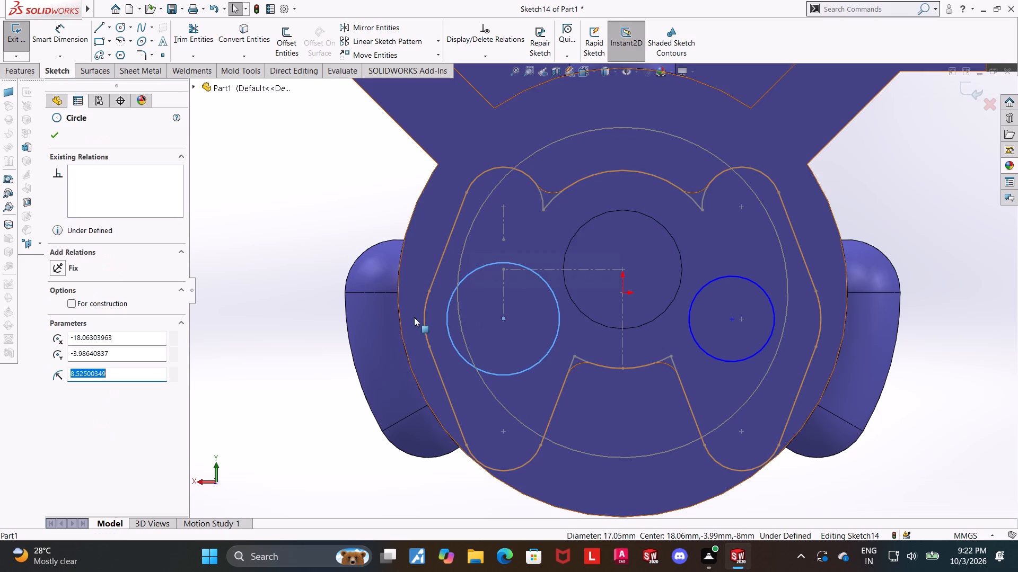
ctrl+click(426, 317)
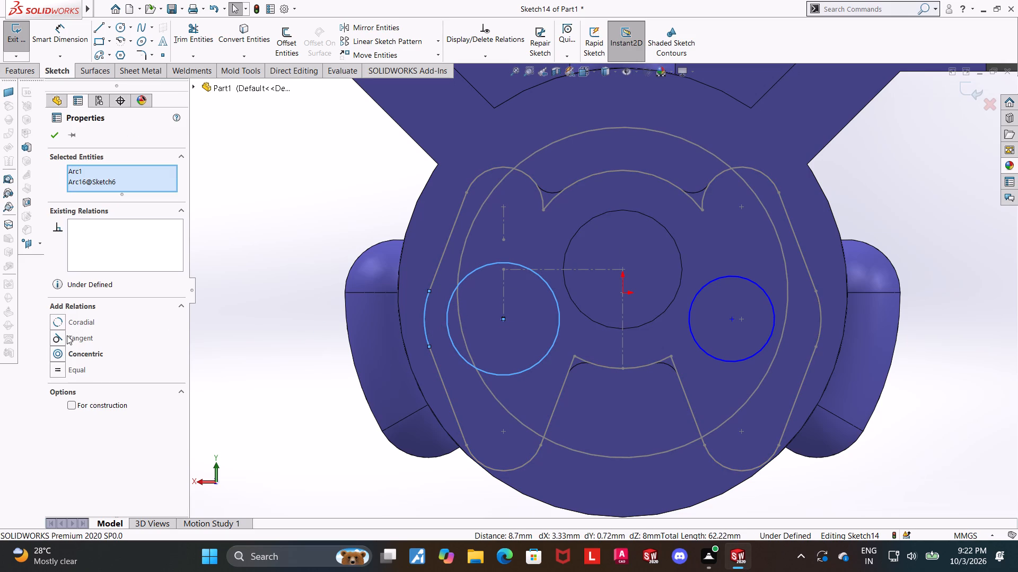
click(62, 354)
key(Escape)
key(Escape)
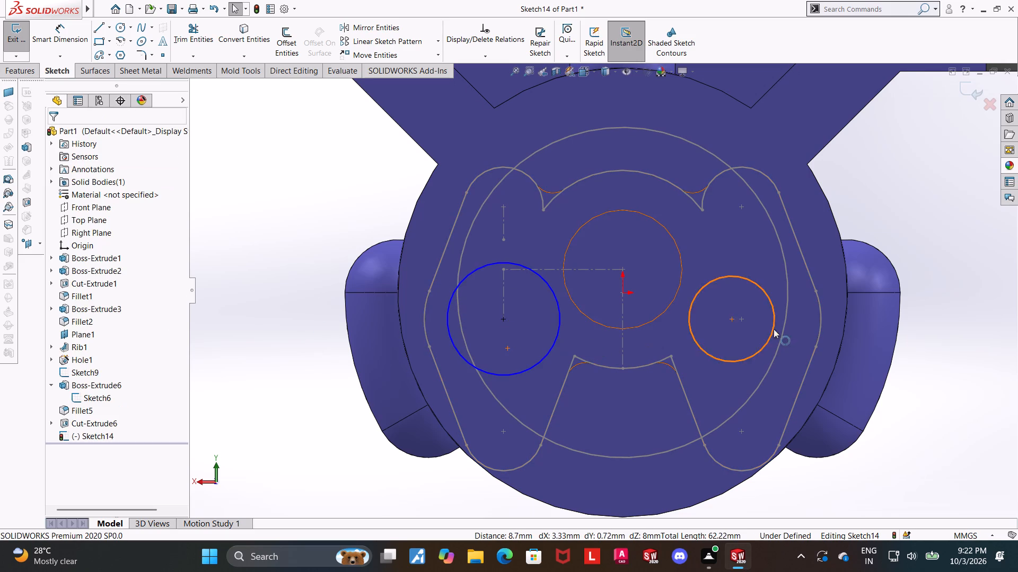
click(819, 318)
ctrl+click(771, 316)
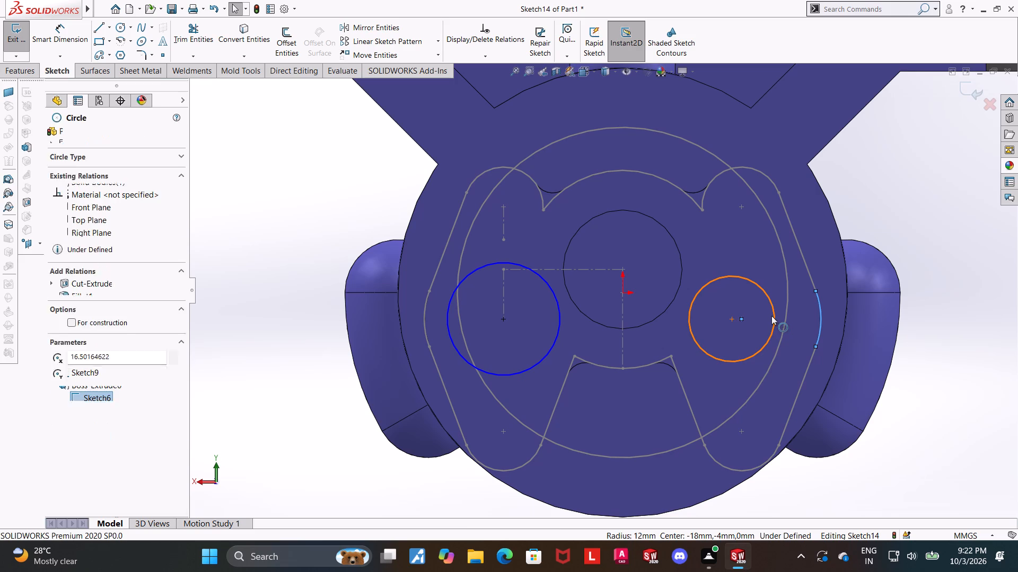
click(58, 351)
key(Escape)
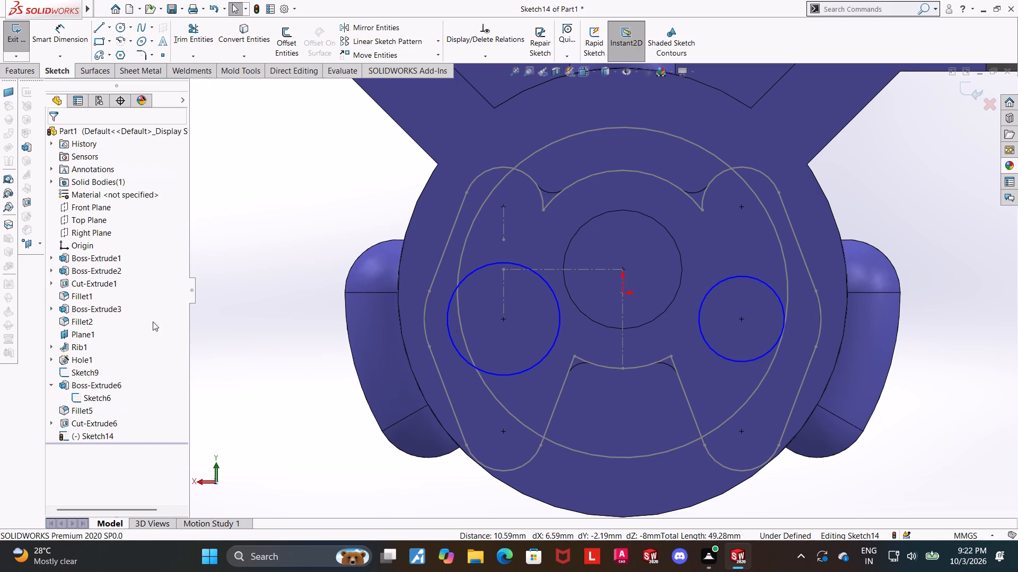
key(Escape)
Dimension the diameter of the first side circle, the one on the -X side of the sketch, to 10 mm.
click(50, 26)
click(535, 273)
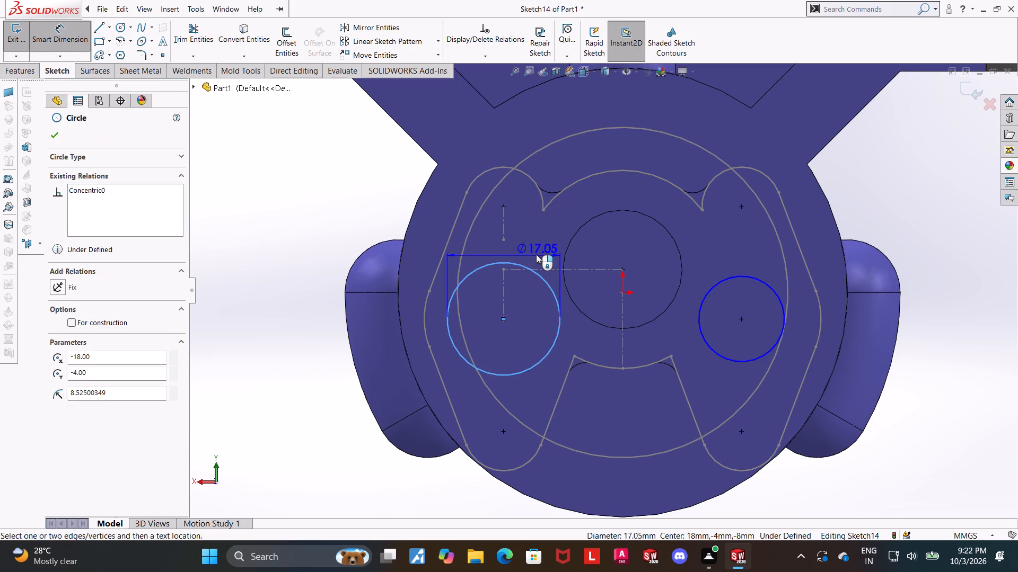
click(536, 254)
text(10)
key(Return)
key(Escape)
key(Escape)
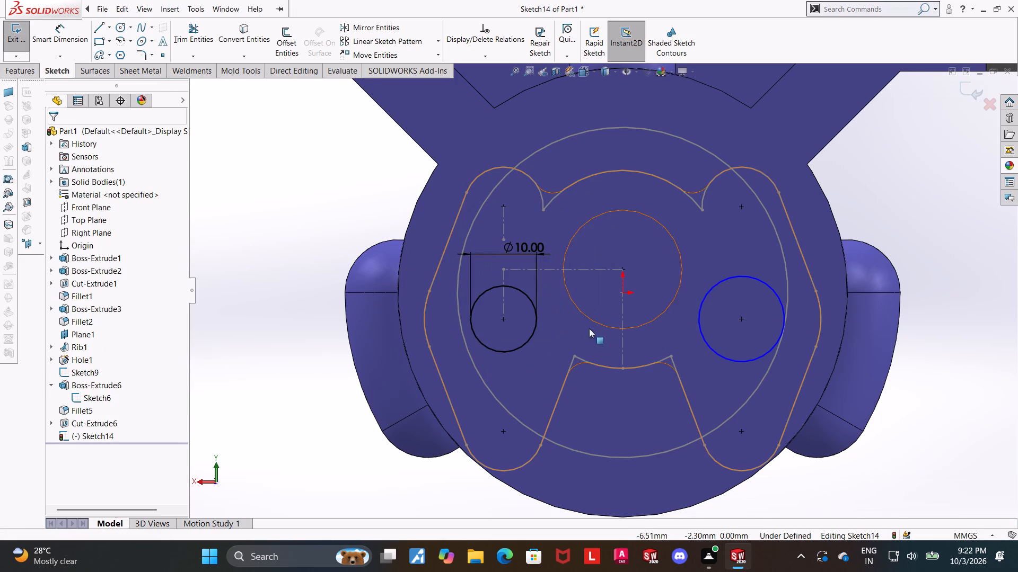
Make the second side circle equal in radius to the dimensioned one and exit the sketch.
click(519, 293)
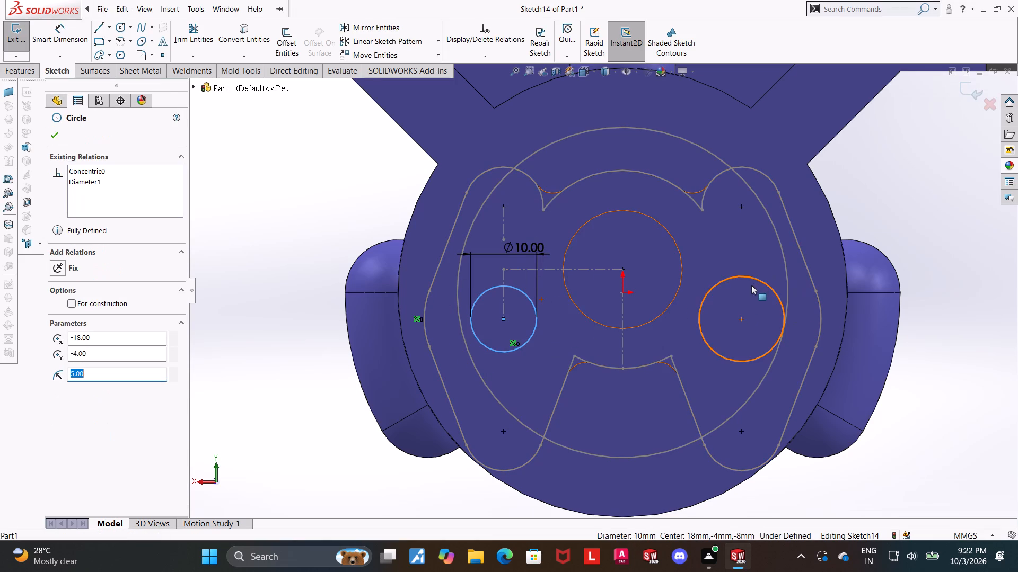
ctrl+click(751, 278)
click(55, 370)
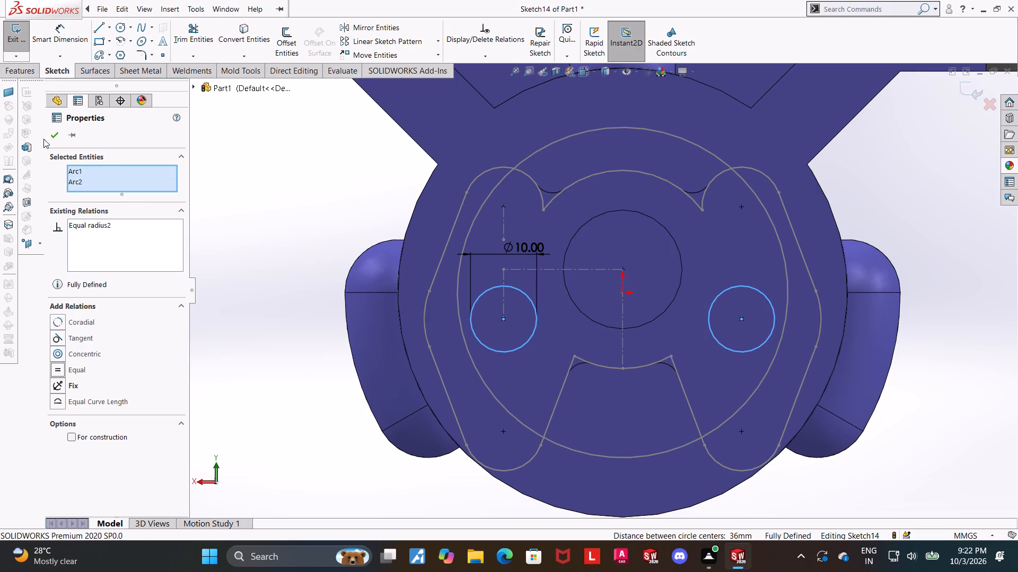
click(54, 136)
click(921, 198)
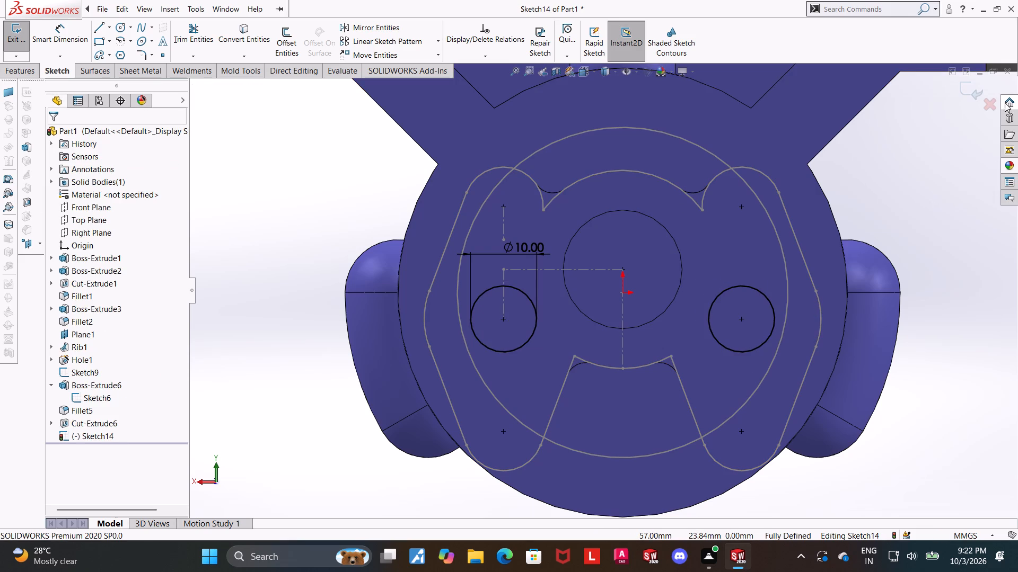
click(971, 91)
Cut both side circles 15 mm blind into the part from the lobed boss's face.
scroll(830, 235, up, 2)
middle_drag(828, 240, 864, 244)
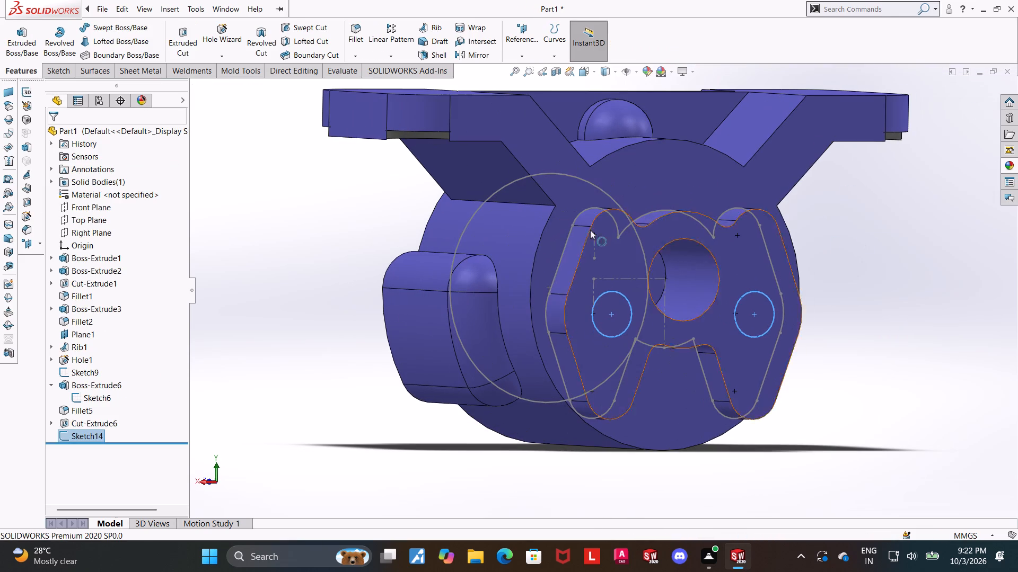
click(183, 41)
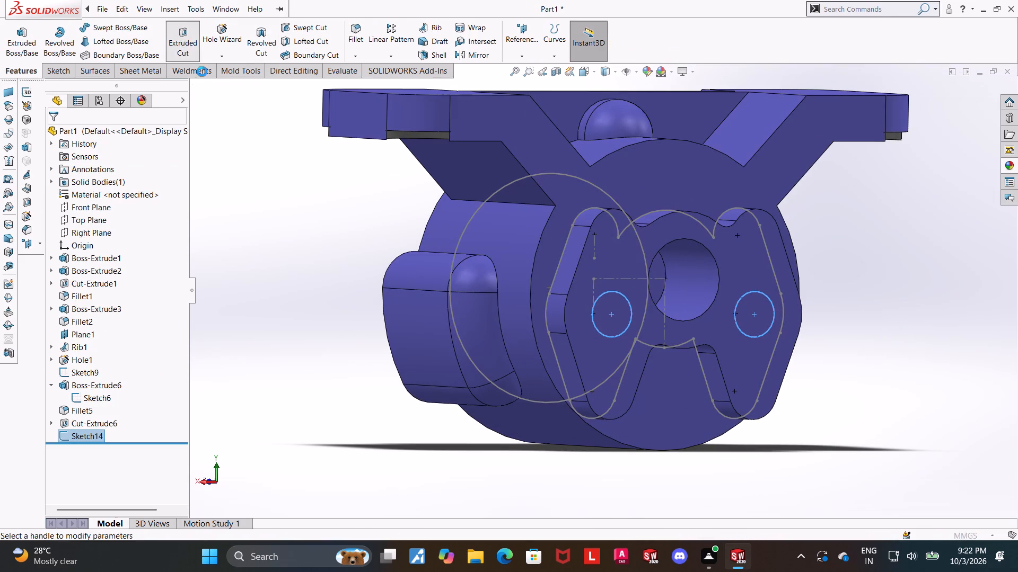
middle_click(240, 165)
click(125, 258)
drag(125, 258, 69, 252)
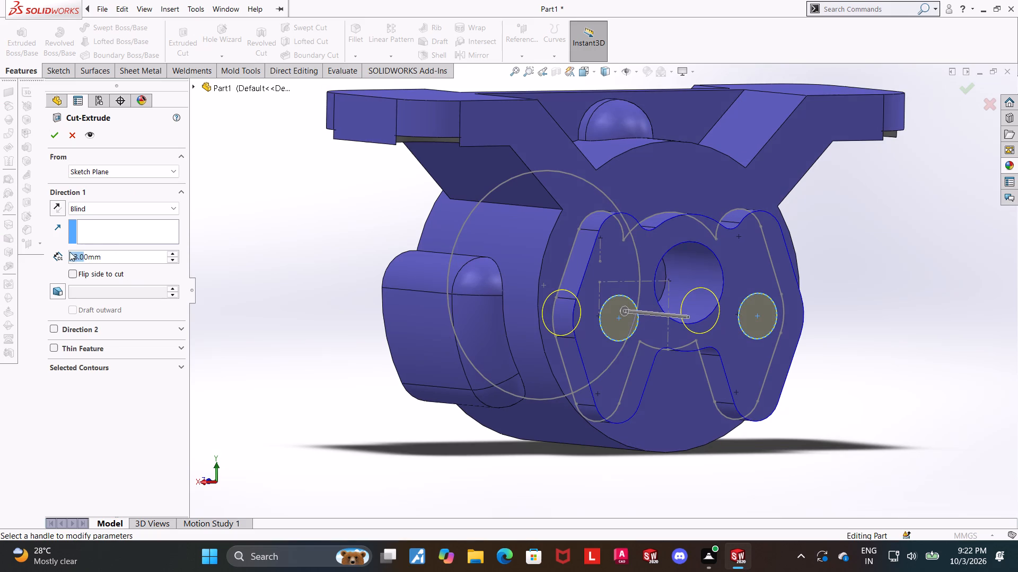
drag(69, 252, 0, 251)
drag(134, 258, 0, 233)
text(15)
key(Return)
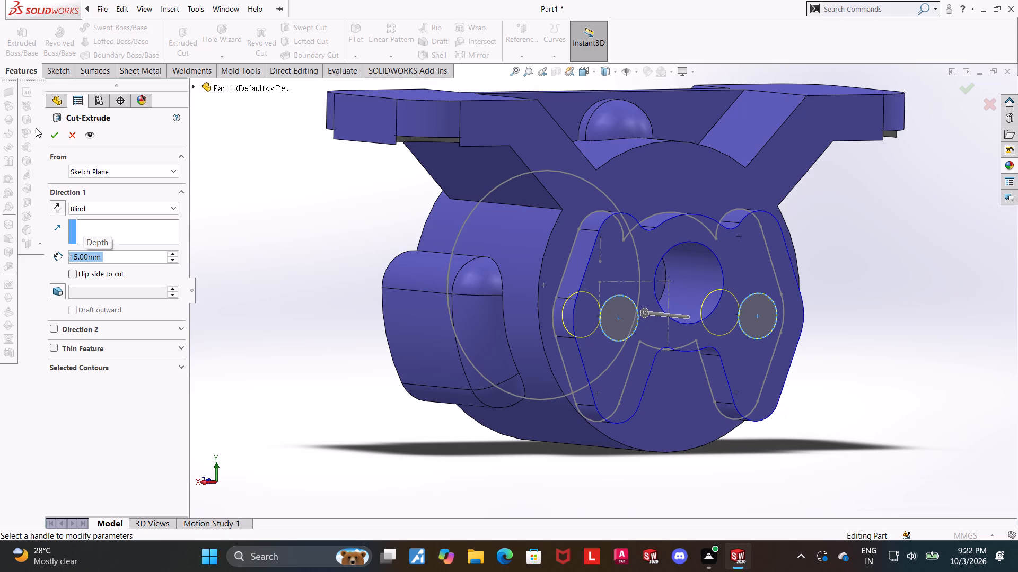
click(49, 132)
click(403, 355)
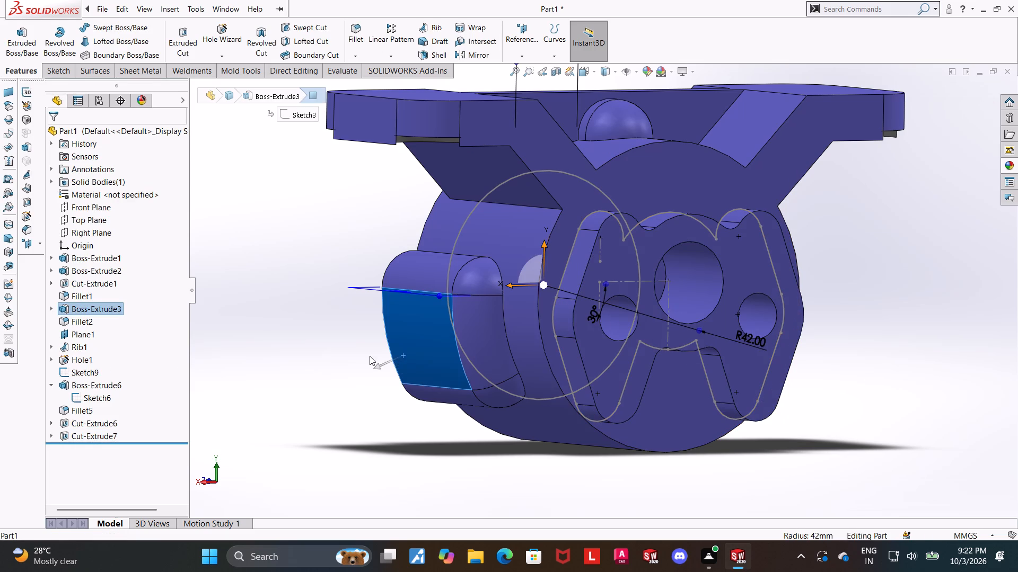
click(299, 345)
Hide Sketch6 and collapse Boss-Extrude6 in the feature tree.
right_click(113, 393)
click(125, 370)
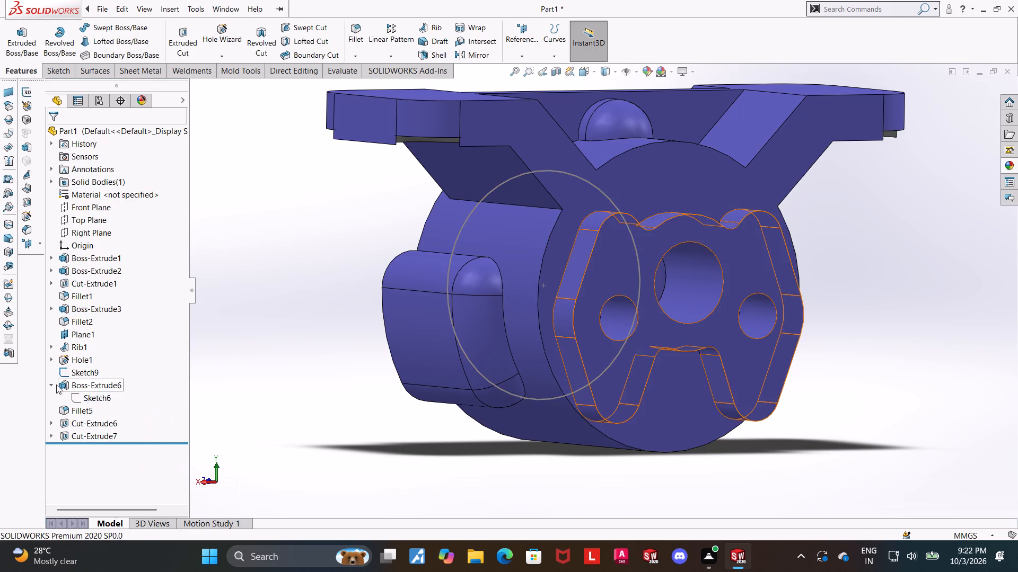
click(52, 385)
click(170, 380)
Cut Sketch9's circle 35 mm blind into the cylinder from its front face, reversing the cut direction into the body.
middle_drag(282, 337, 407, 328)
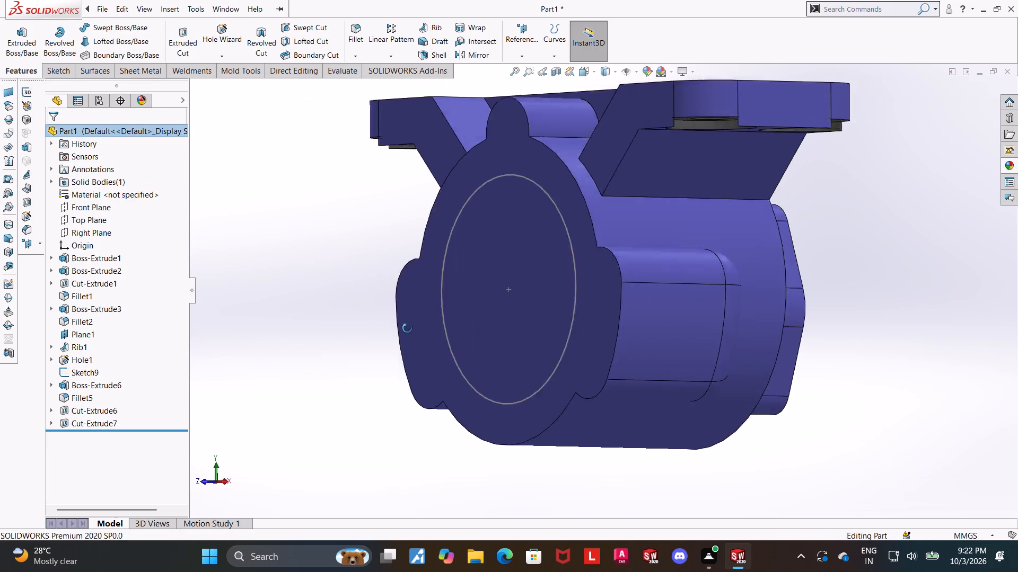
middle_drag(407, 328, 420, 354)
scroll(420, 354, up, 1)
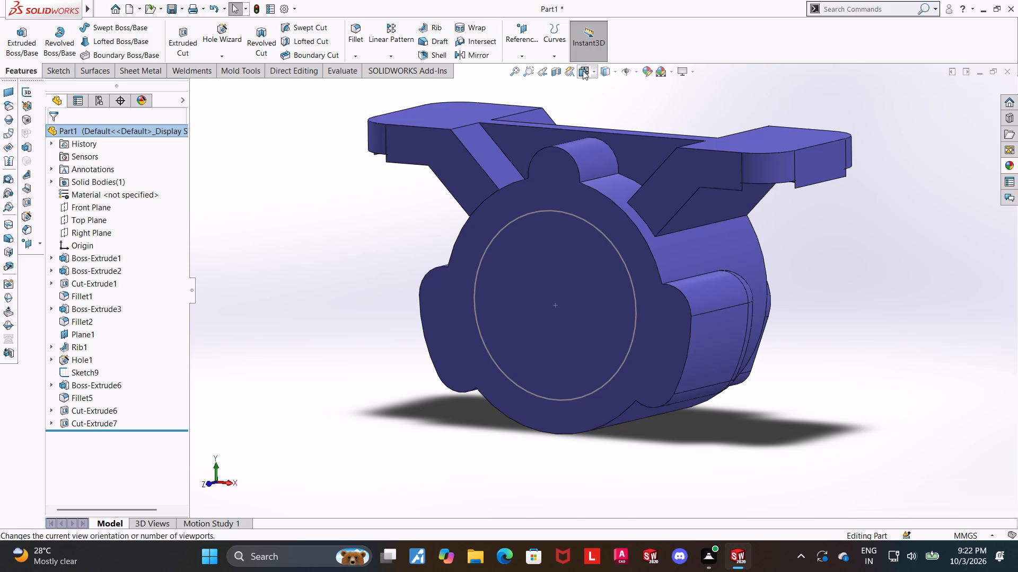
click(583, 70)
click(446, 340)
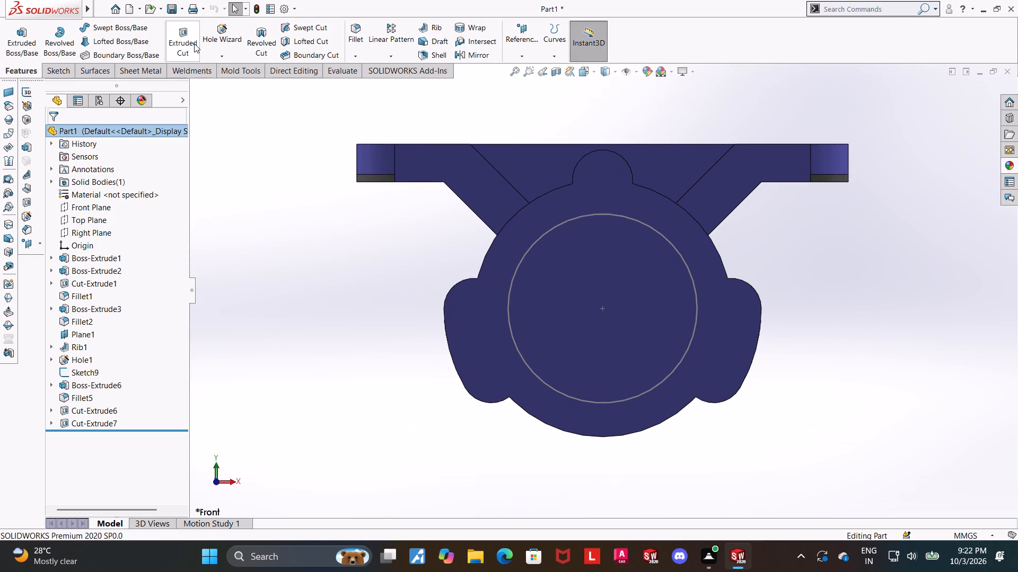
click(194, 42)
click(619, 217)
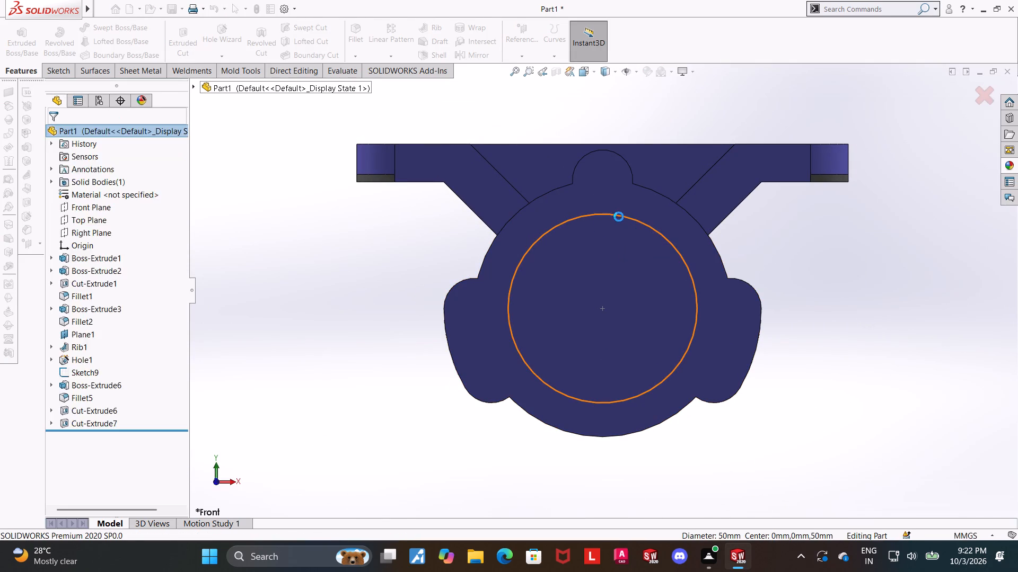
middle_drag(443, 258, 394, 263)
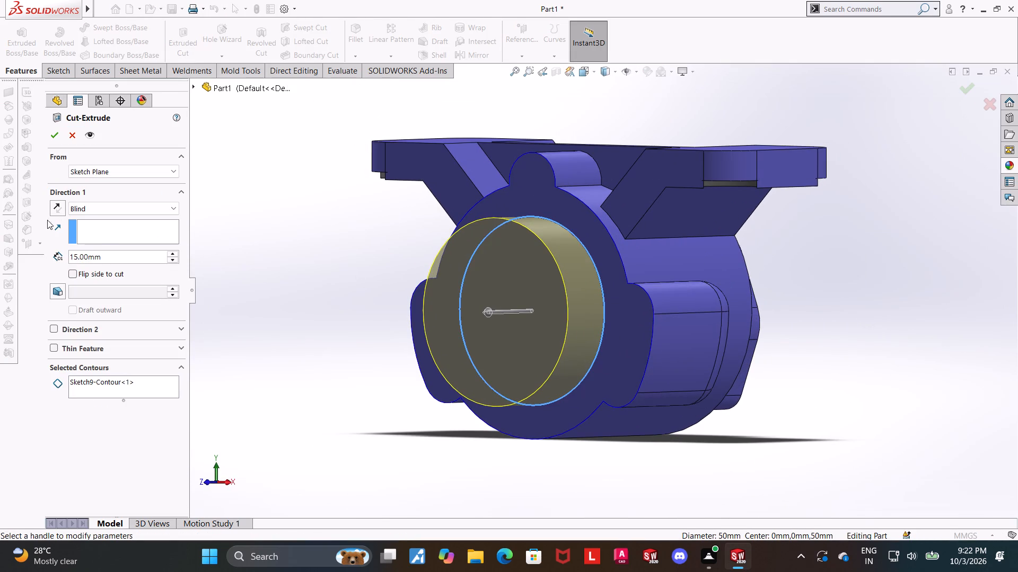
click(53, 208)
middle_drag(244, 291, 244, 311)
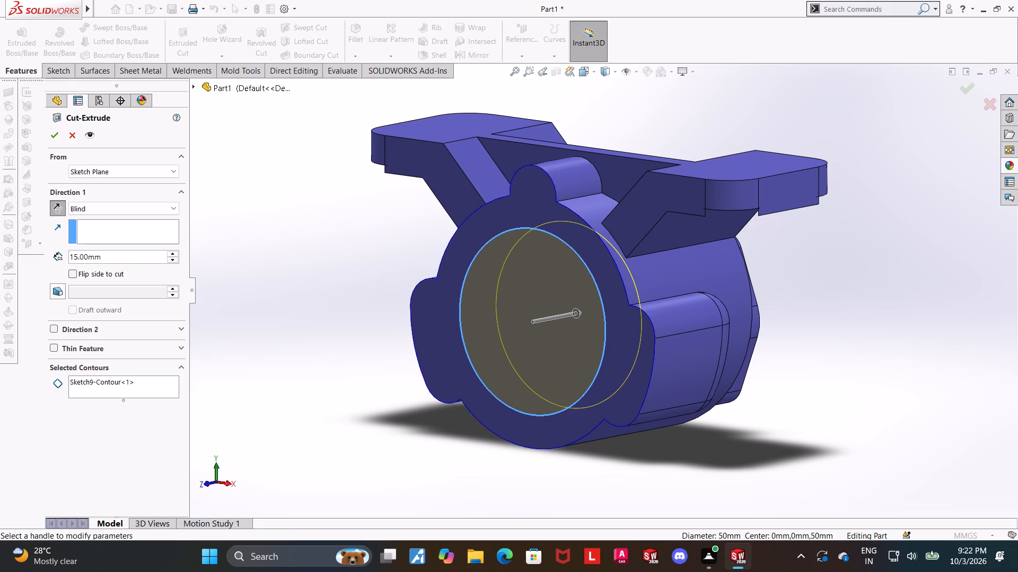
drag(124, 260, 0, 248)
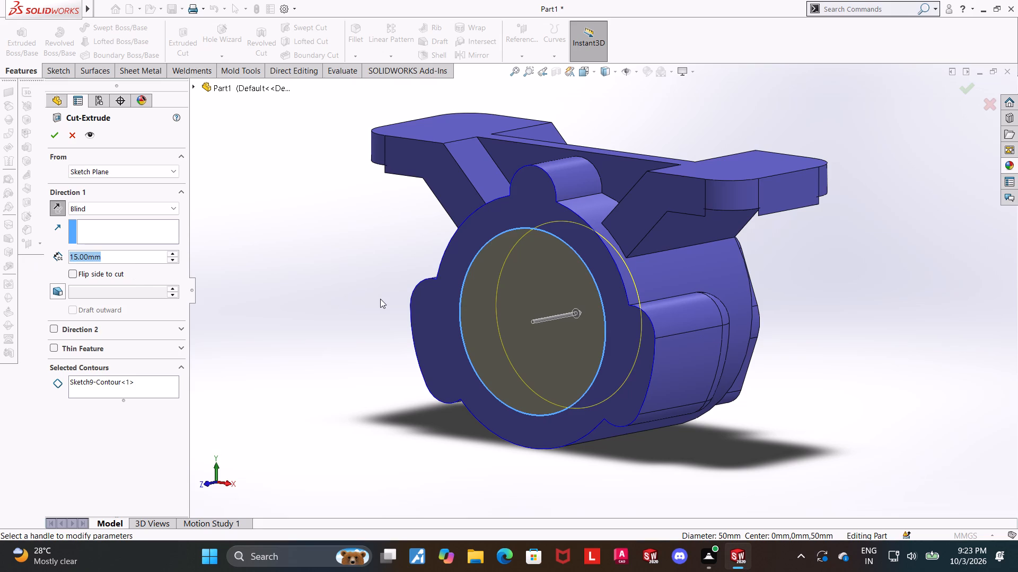
text(35)
key(Return)
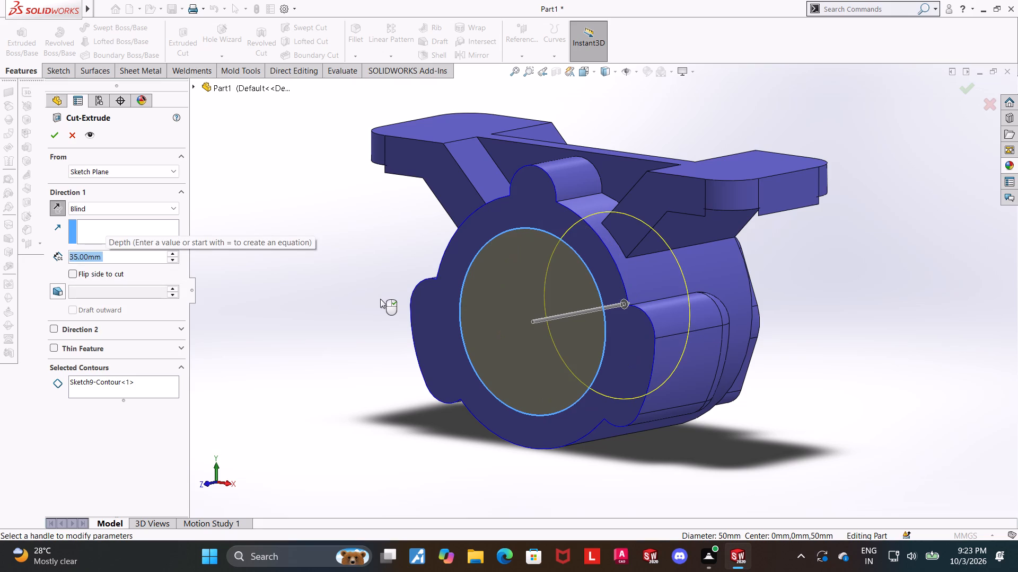
click(59, 131)
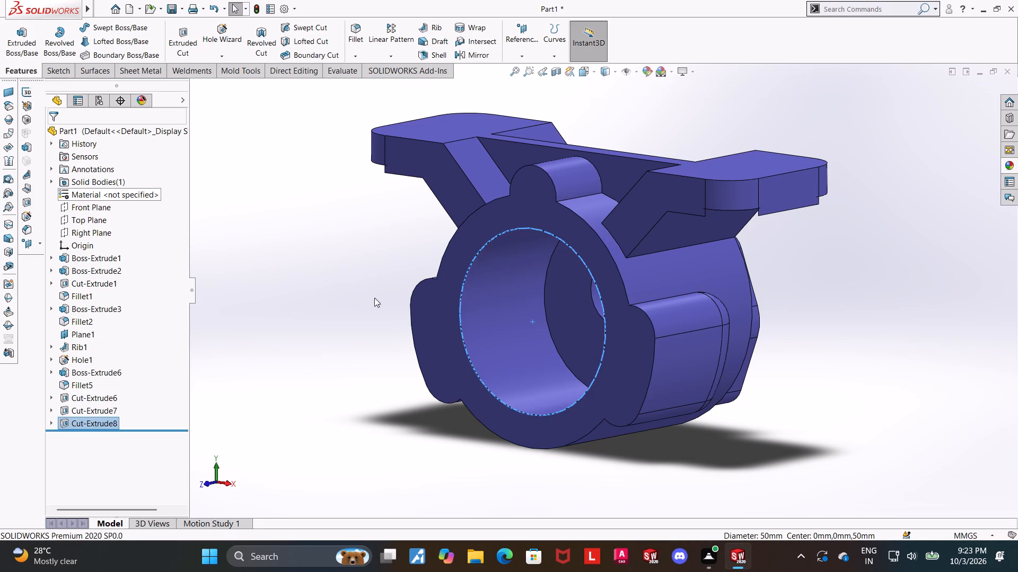
click(371, 314)
Examine the large front bore and the central hole behind it from several angles.
scroll(988, 394, up, 2)
middle_drag(915, 357, 920, 387)
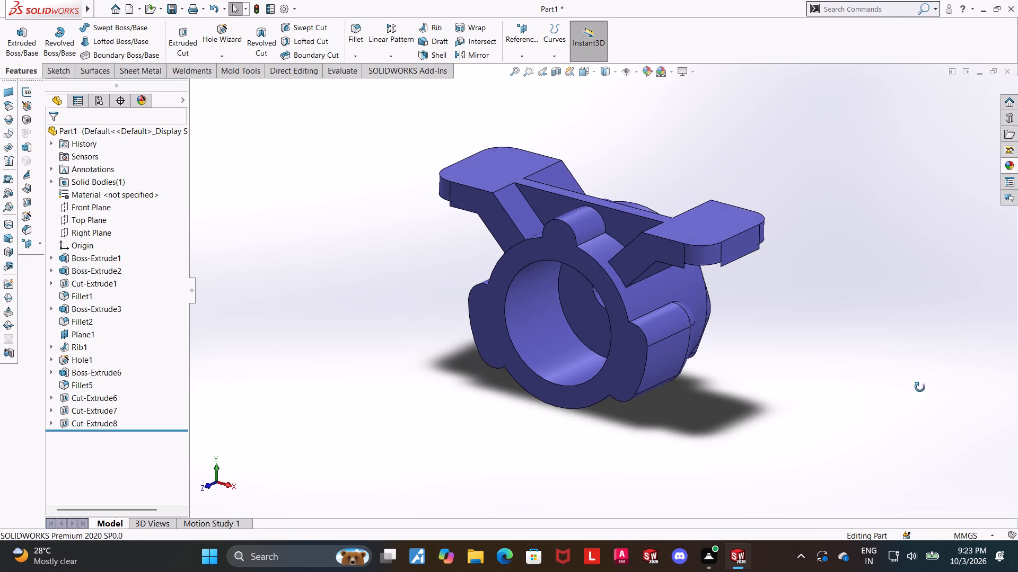
middle_drag(920, 387, 920, 381)
scroll(643, 271, down, 1)
middle_drag(874, 323, 905, 285)
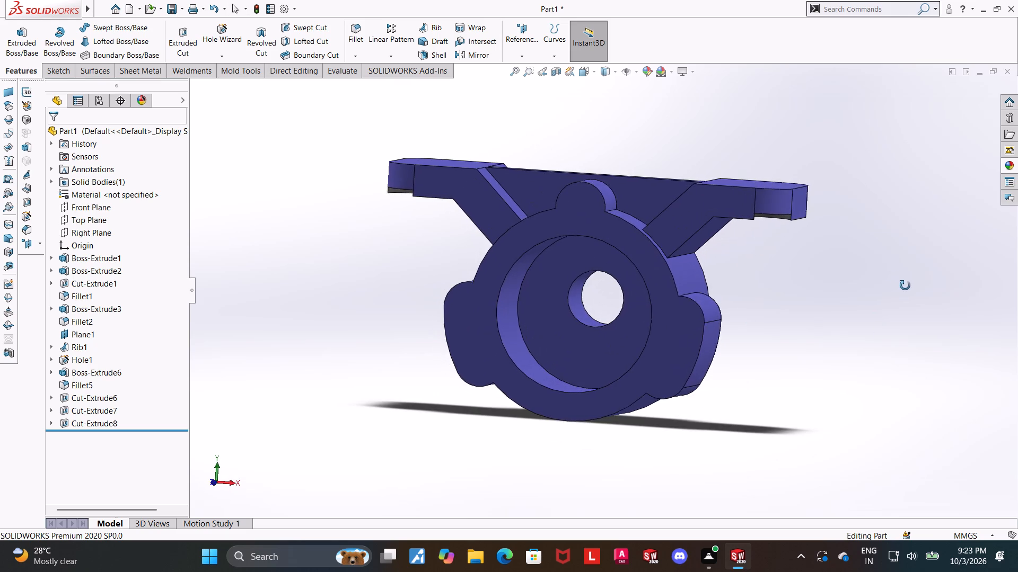
middle_drag(905, 285, 906, 285)
middle_drag(848, 289, 884, 280)
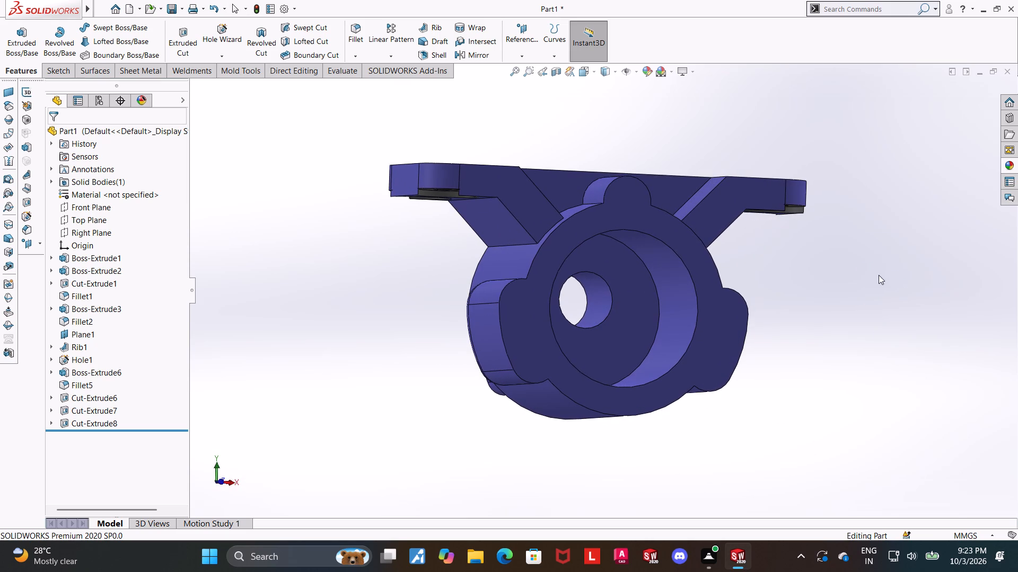
middle_drag(833, 288, 815, 305)
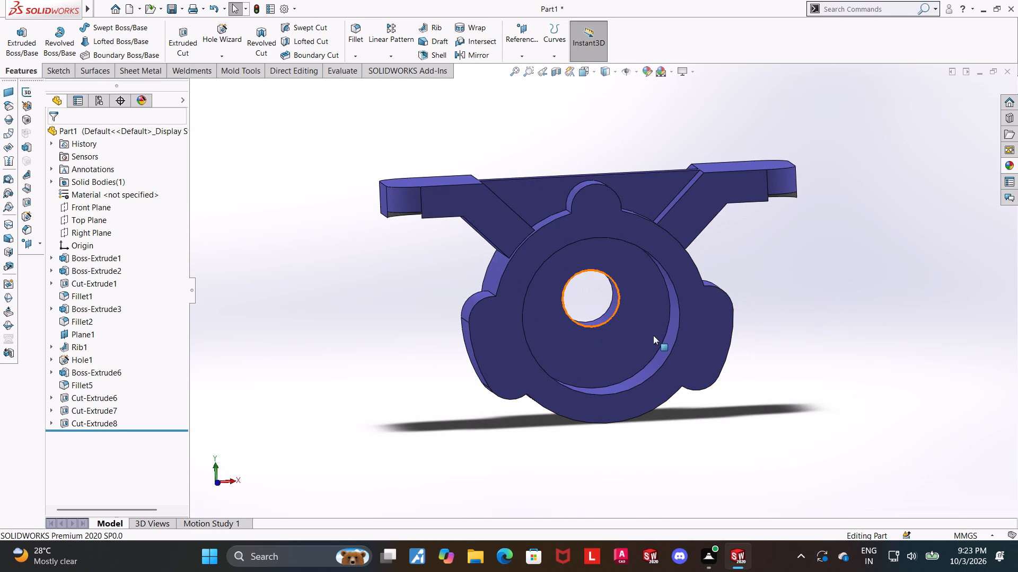
Start a sketch on the large front bore's floor and draw a circle of about 22 mm radius centred on the origin.
click(653, 335)
click(699, 307)
click(76, 435)
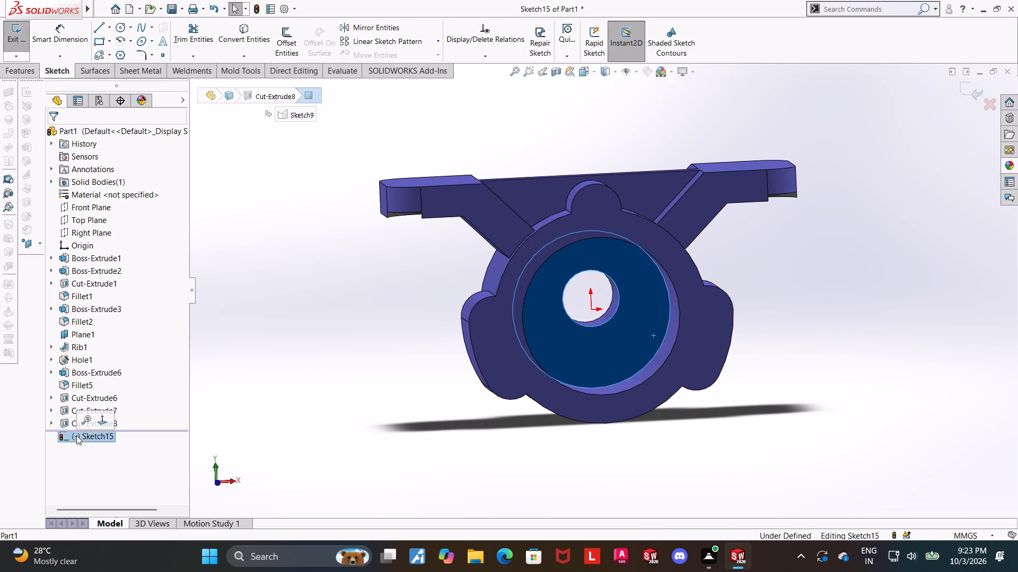
click(104, 419)
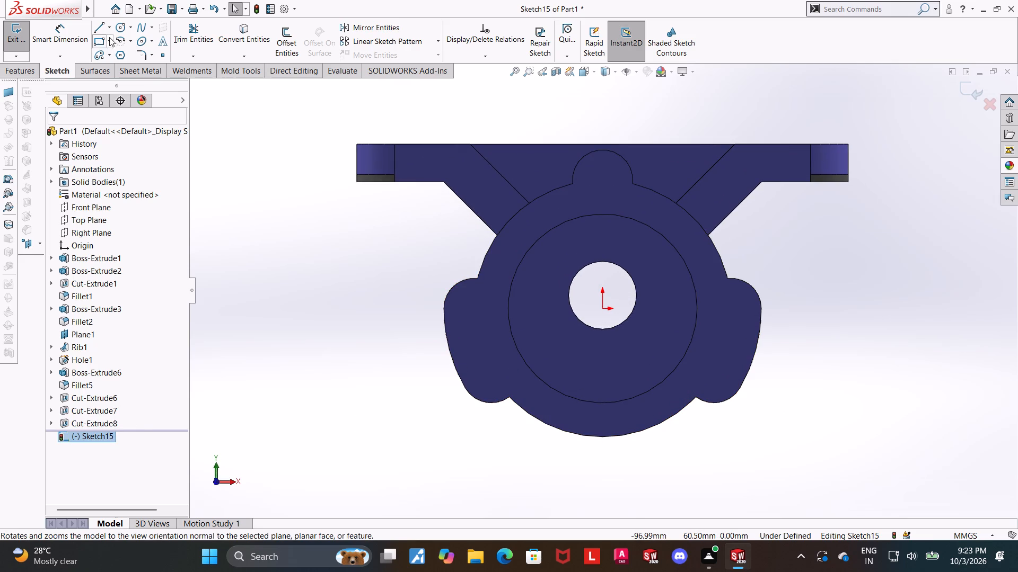
click(119, 28)
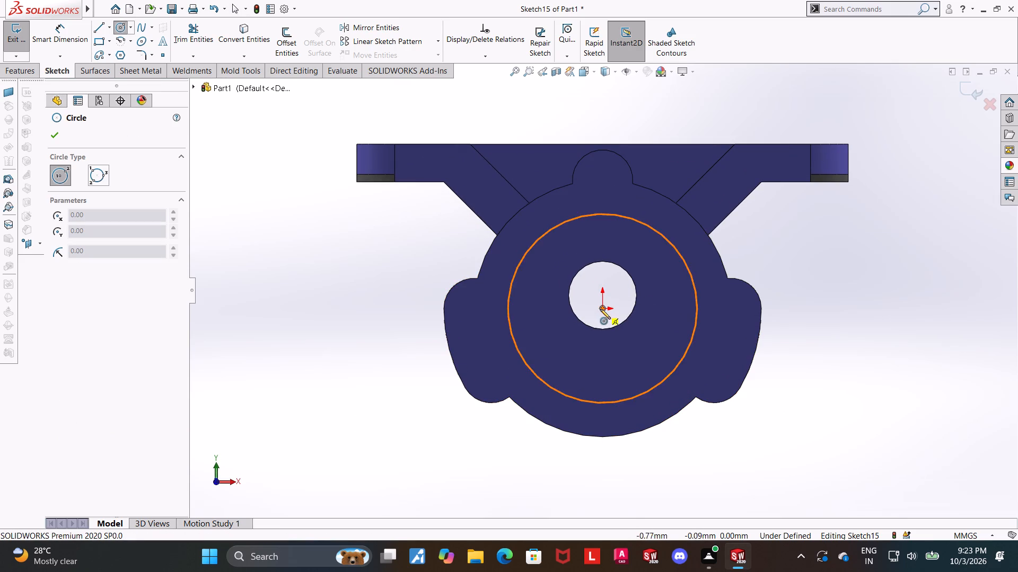
click(602, 307)
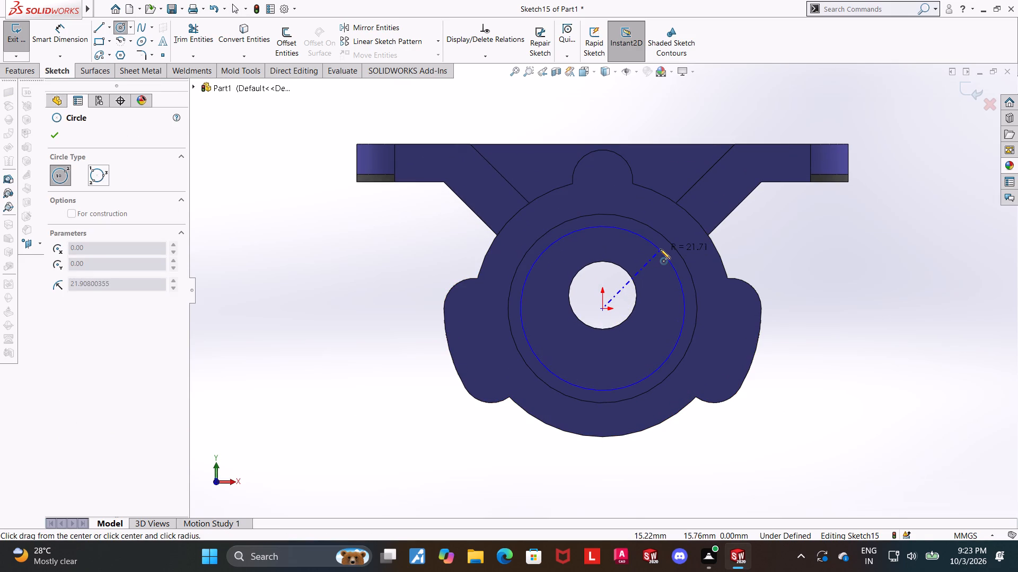
click(660, 248)
key(Escape)
key(Escape)
key(Escape)
Sketch a smaller circle of about 13 mm radius, centred about 5 mm directly above the origin.
click(120, 26)
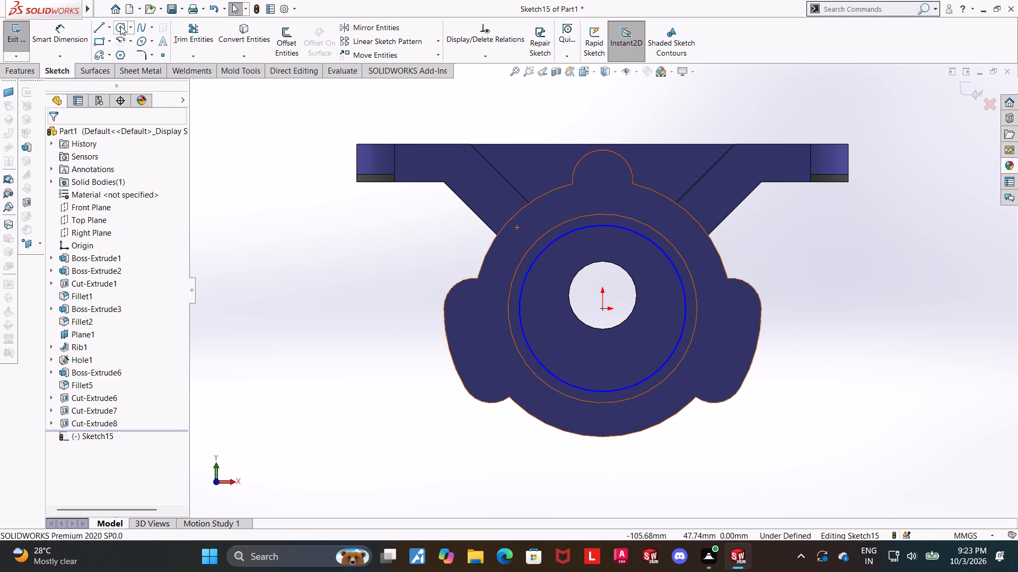
click(602, 289)
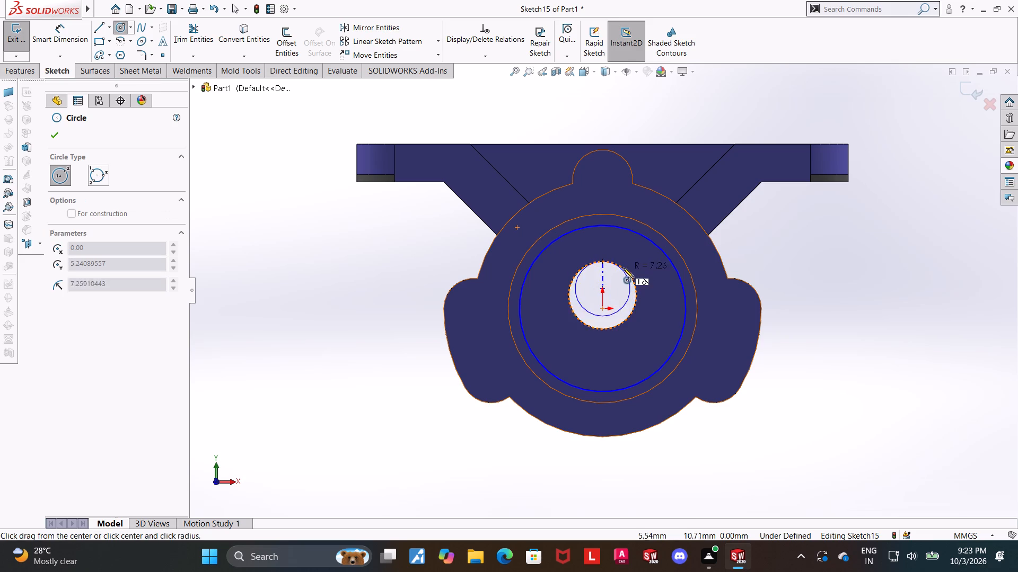
click(634, 252)
key(Escape)
key(Escape)
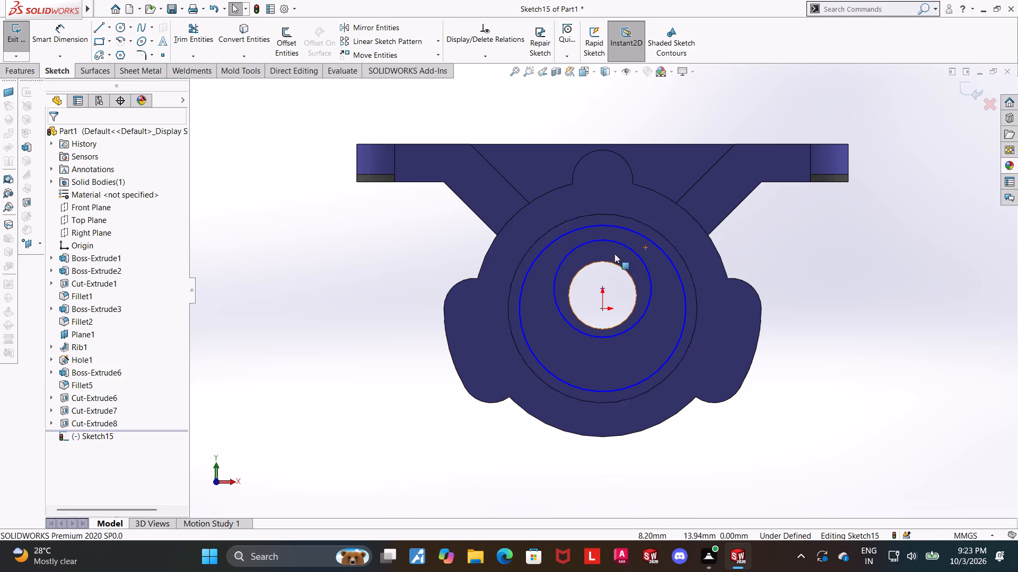
key(Escape)
Sketch a vertical line about 69 mm long across both circles, about 9 mm left of the origin.
click(101, 25)
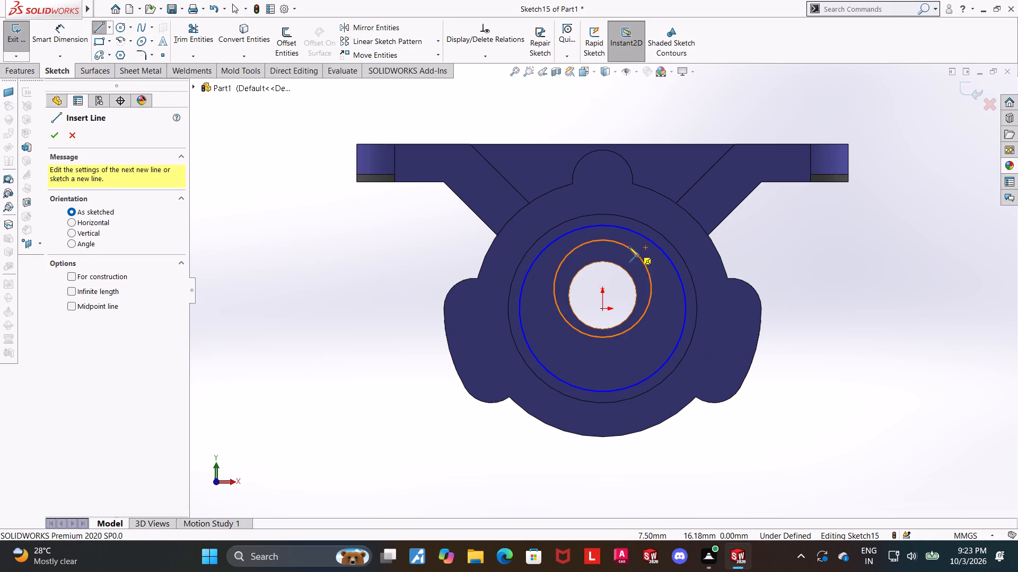
click(568, 195)
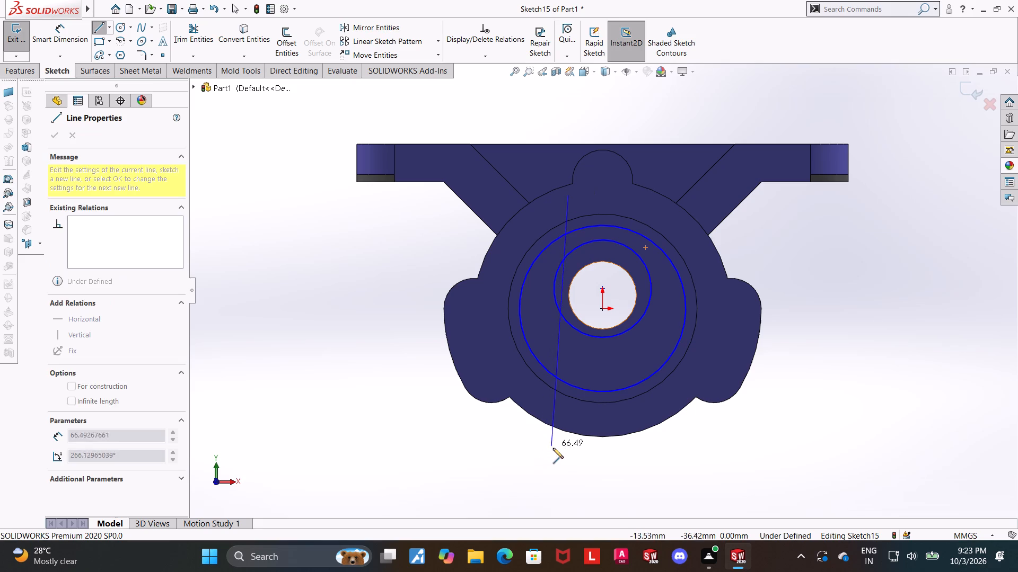
click(569, 458)
key(Escape)
key(Escape)
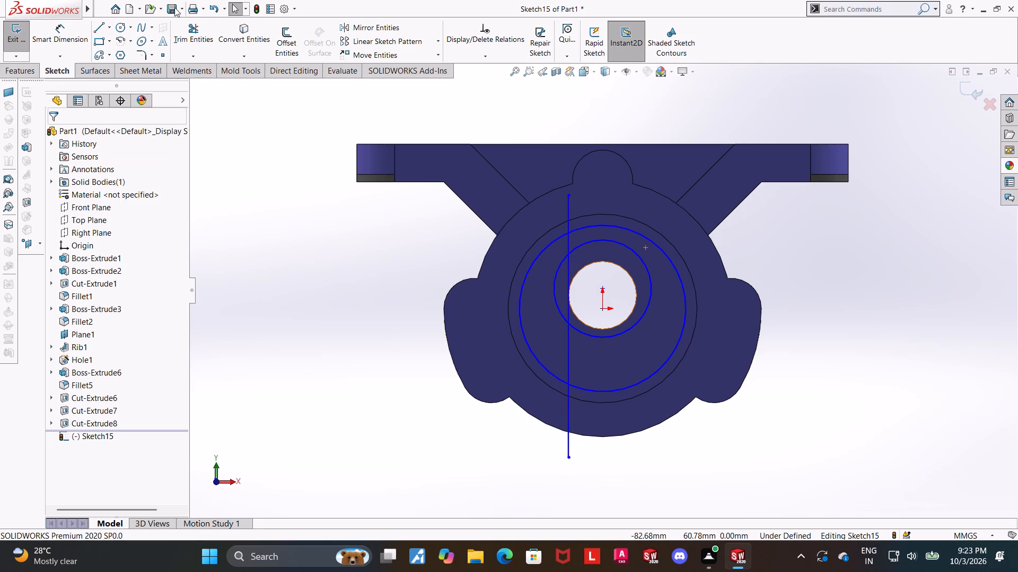
Draw a vertical centerline from the origin down past the cylinder's lower edge.
click(113, 27)
click(111, 53)
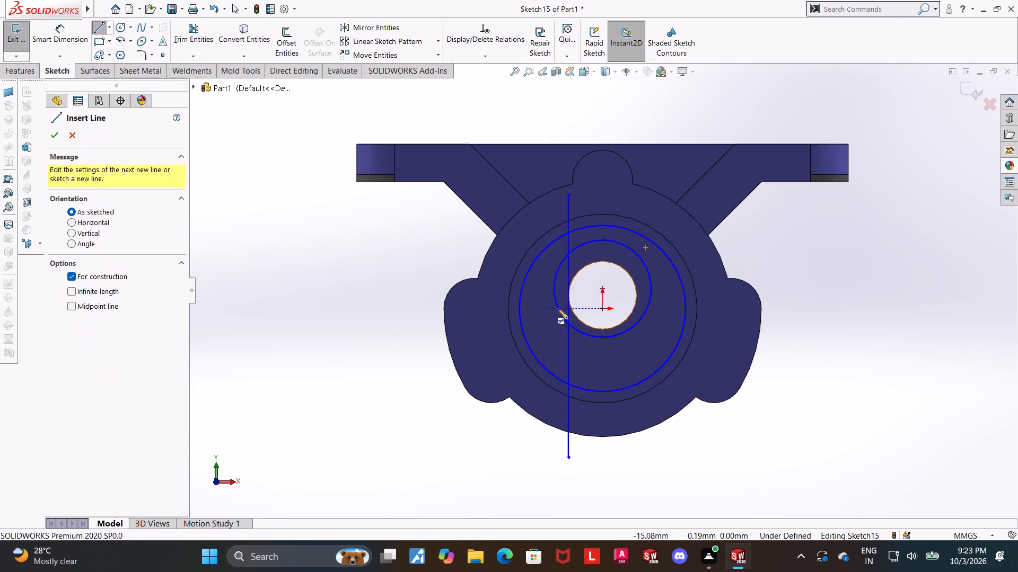
click(603, 310)
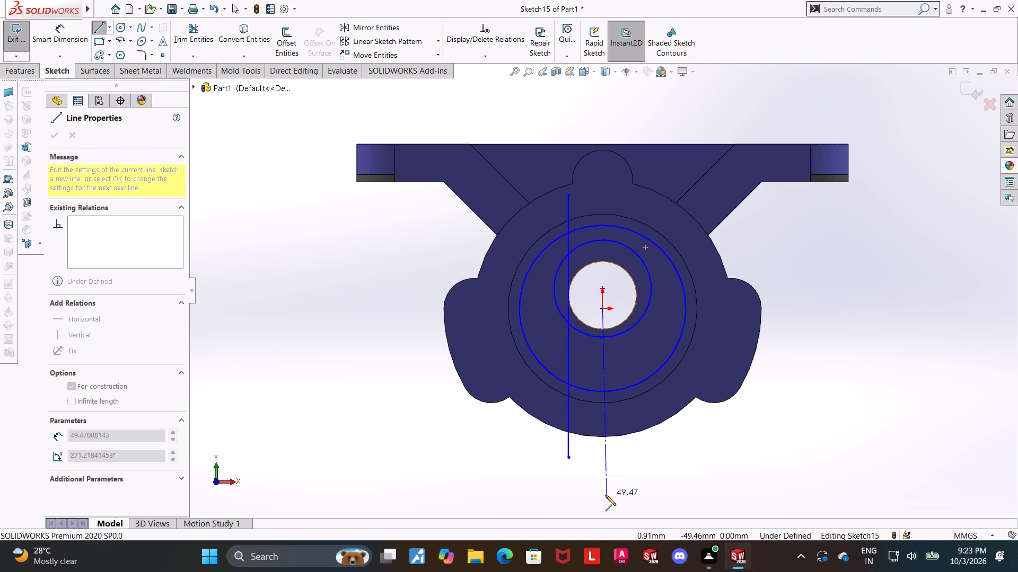
click(604, 495)
key(Escape)
key(Escape)
key(Escape)
Mirror the vertical line about the centerline, keeping the original.
click(359, 26)
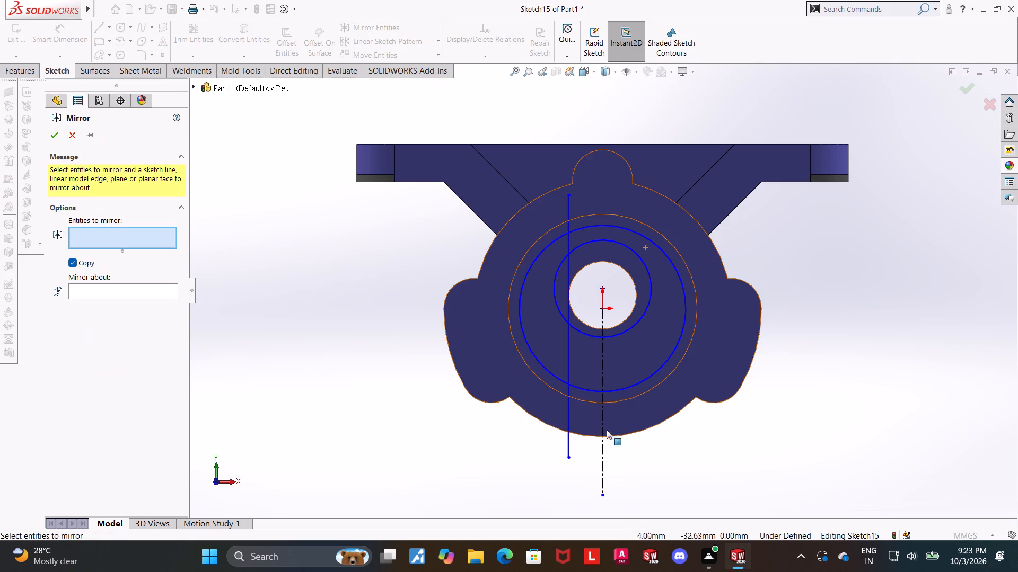
click(567, 372)
click(107, 293)
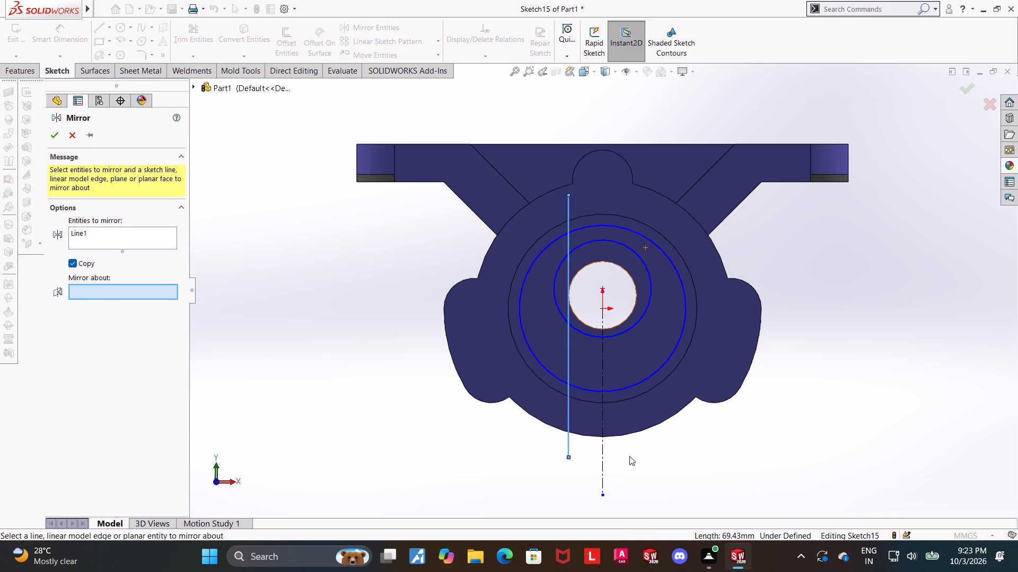
click(602, 447)
click(58, 139)
key(Escape)
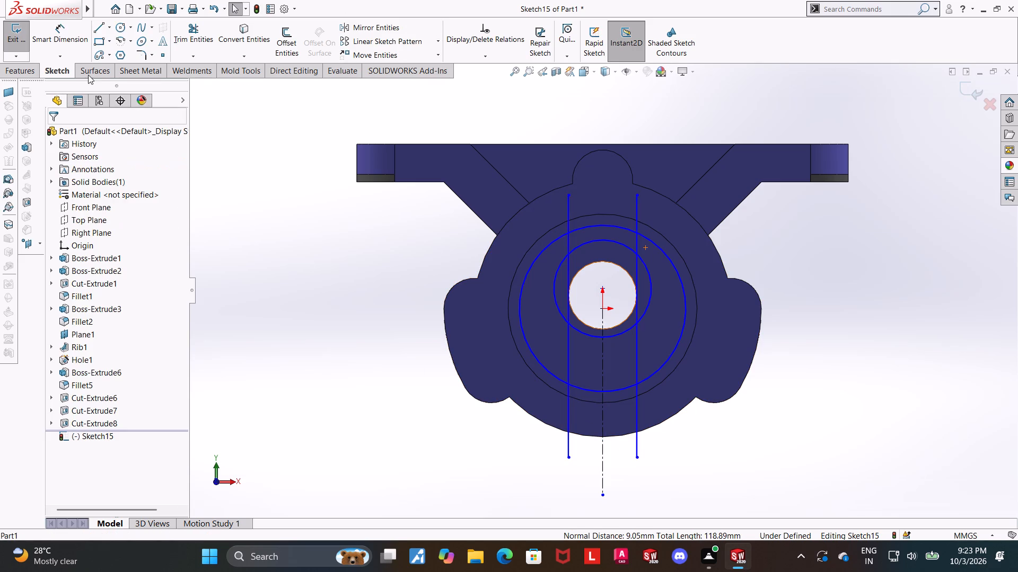
key(Escape)
Dimension the distance between the two vertical lines as 18 mm.
click(75, 37)
click(569, 396)
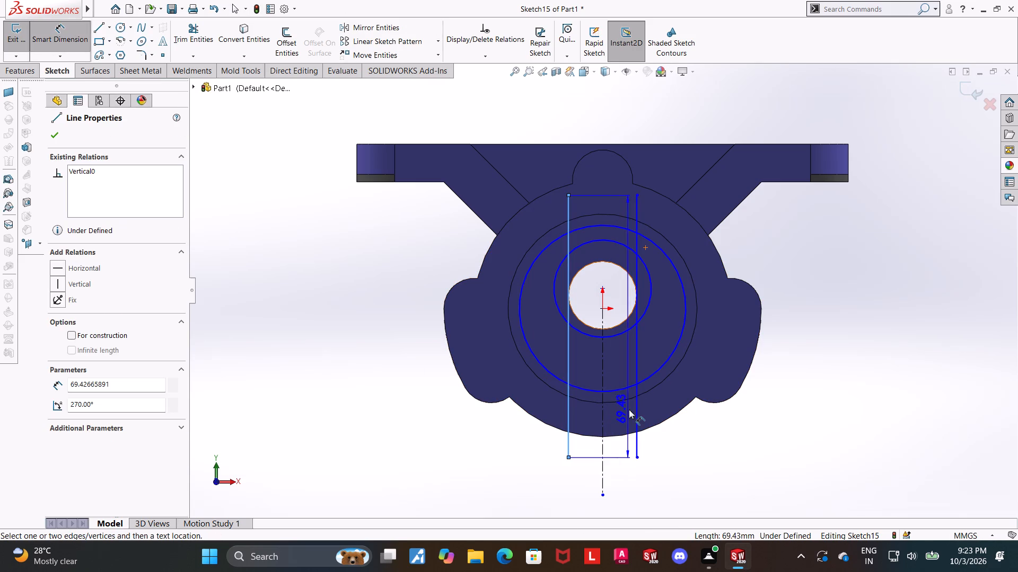
click(637, 414)
click(616, 452)
text(18)
key(Return)
key(Escape)
key(Escape)
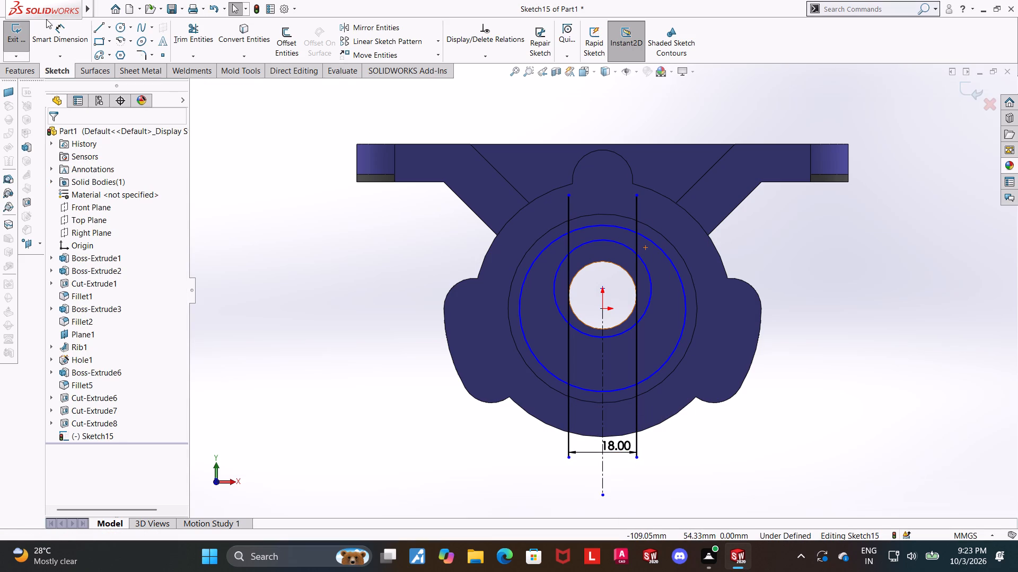
Dimension the smaller circle's diameter as 26 mm.
click(67, 31)
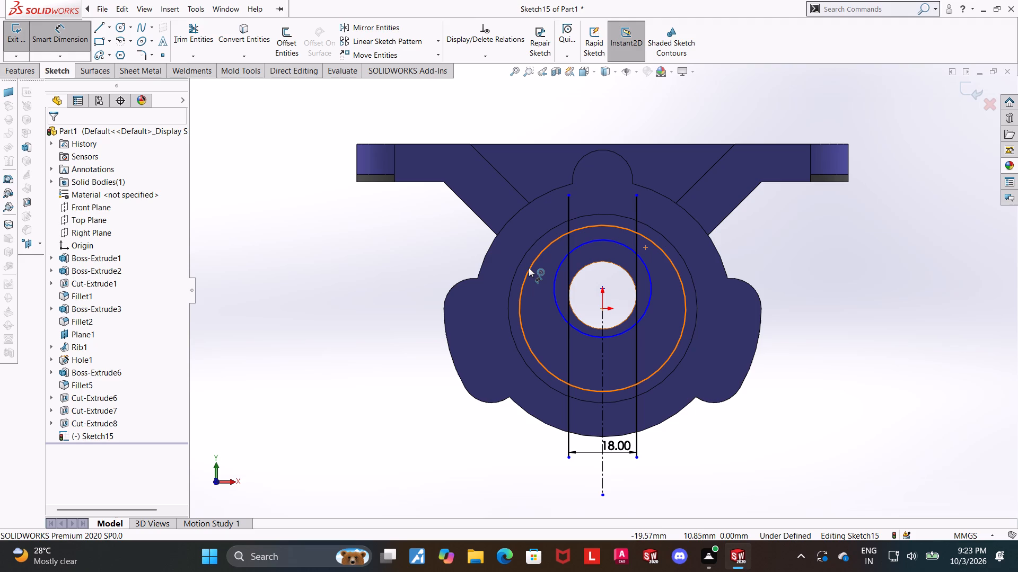
click(556, 275)
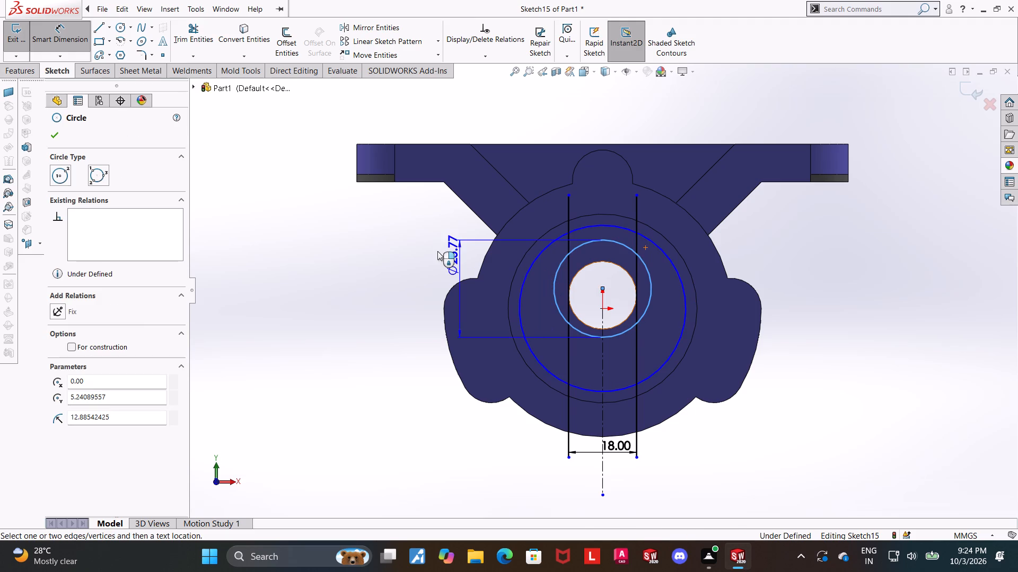
click(437, 251)
text(26)
key(Return)
key(Escape)
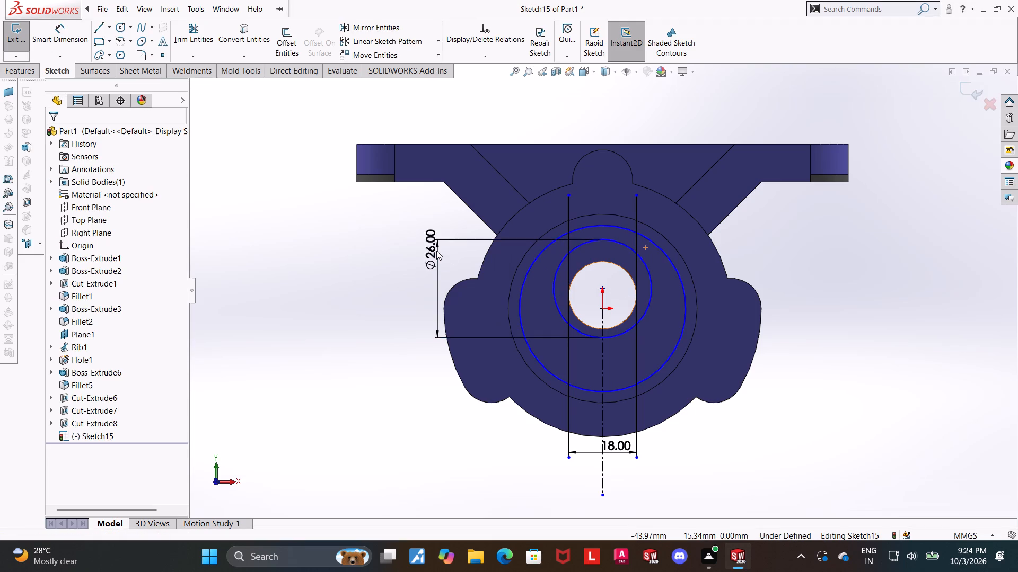
key(Escape)
Dimension the larger circle's diameter as 44 mm.
click(74, 35)
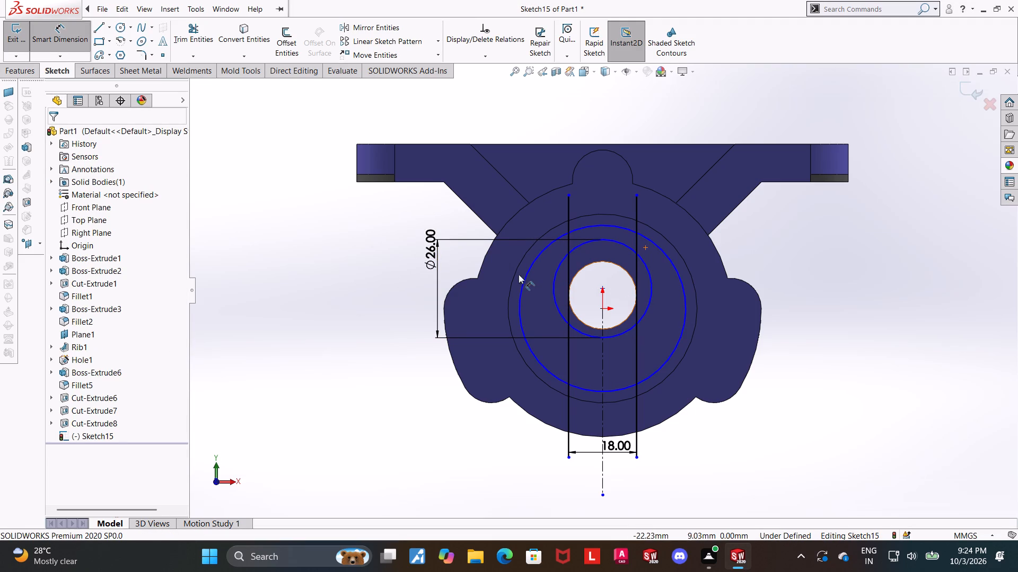
click(523, 278)
click(269, 281)
text(44)
key(Return)
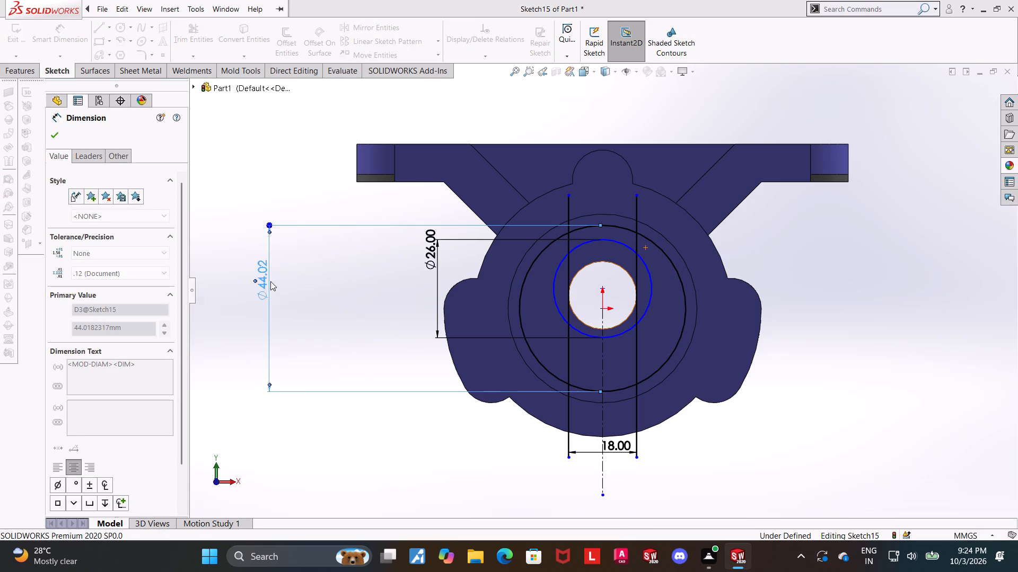
key(Escape)
key(Escape)
Dimension the smaller circle's centre 3.5 mm above the origin.
click(80, 39)
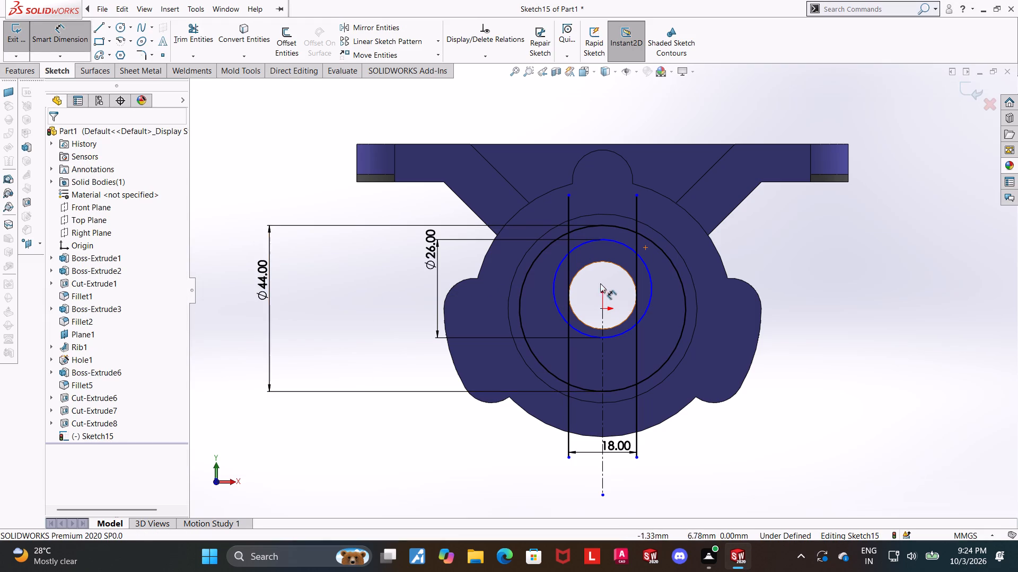
scroll(604, 285, down, 6)
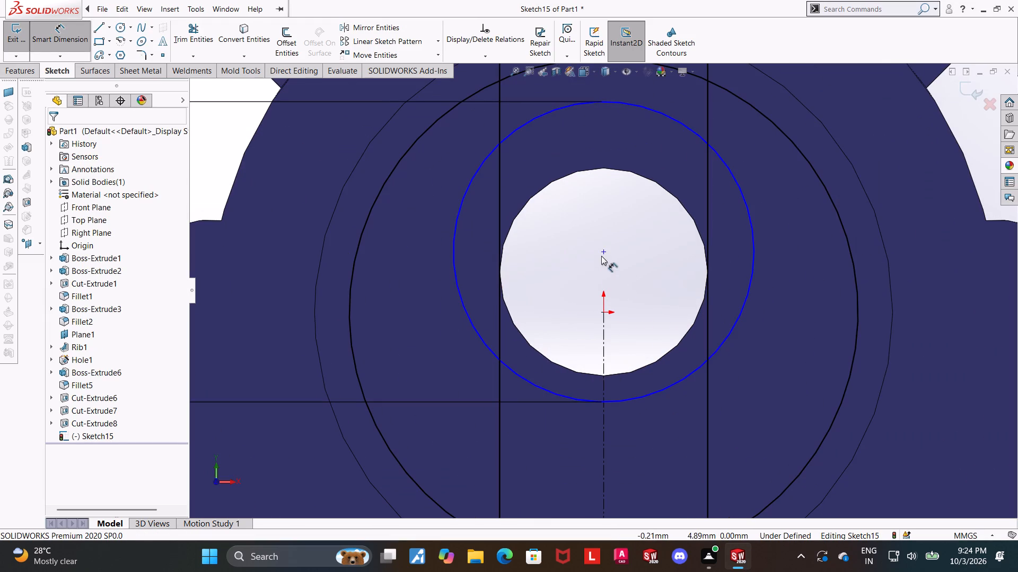
click(602, 253)
click(603, 312)
click(645, 283)
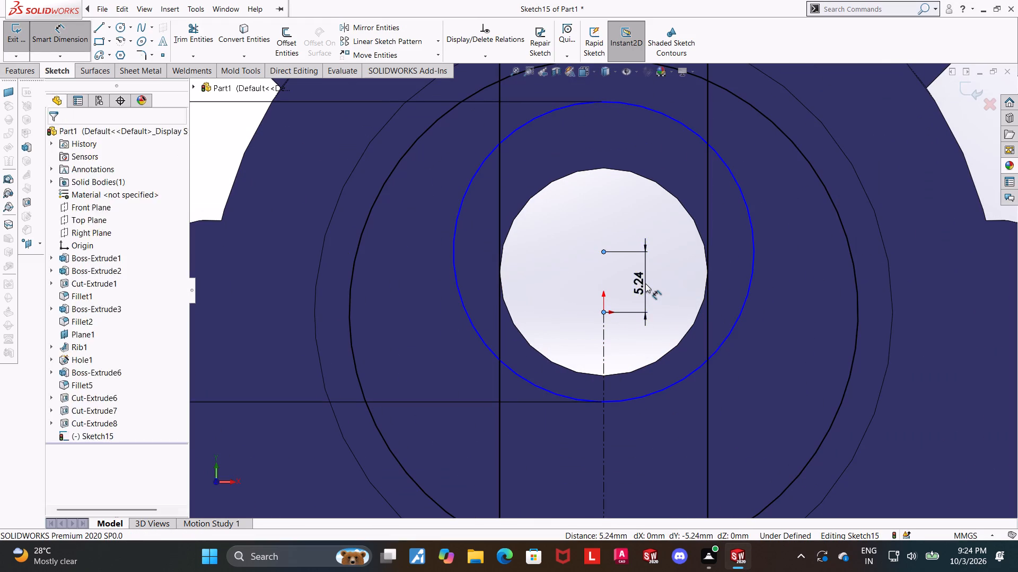
text(3.5)
key(Return)
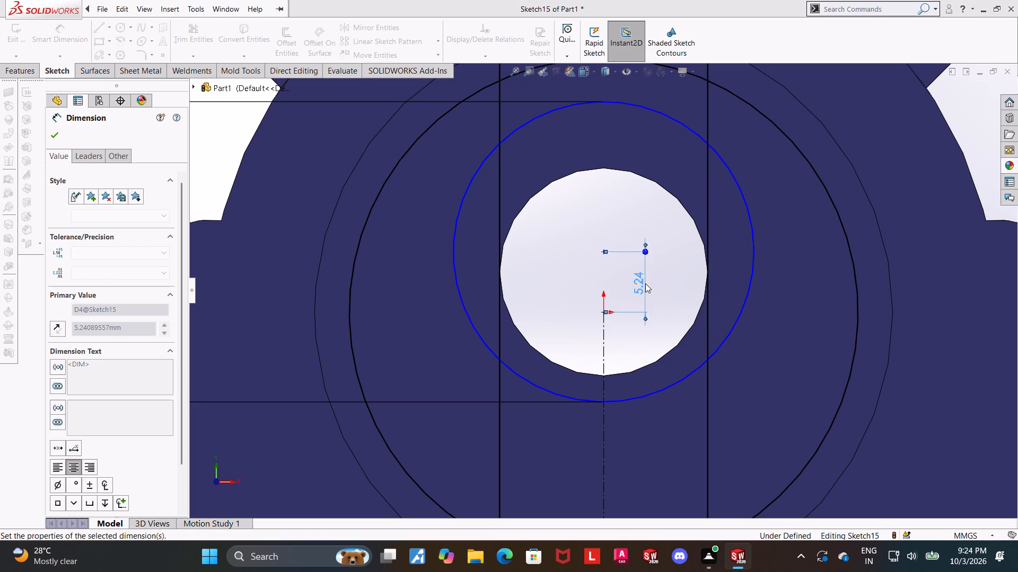
key(Escape)
key(Escape)
scroll(489, 229, up, 3)
click(990, 271)
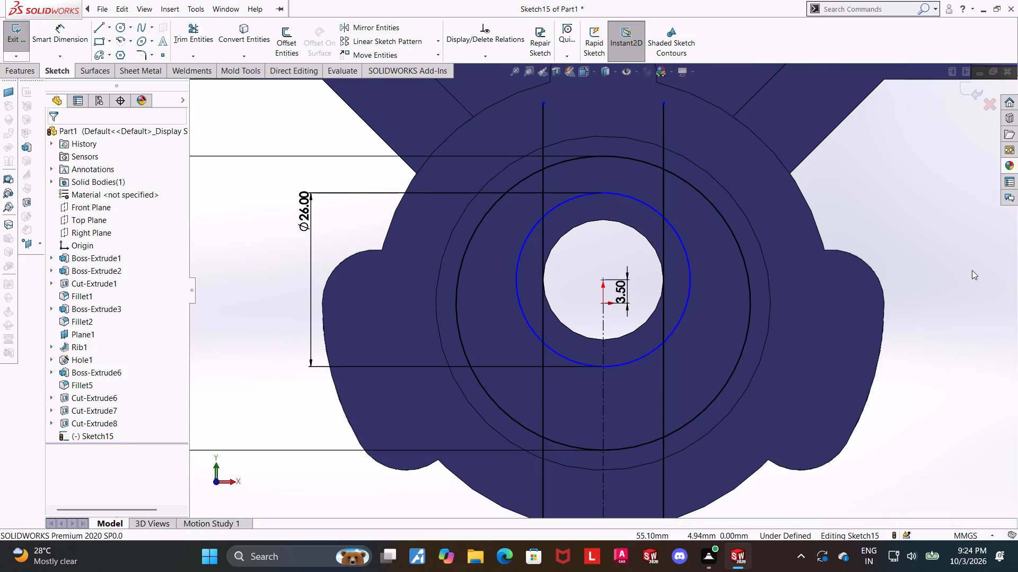
scroll(972, 270, up, 4)
scroll(668, 256, down, 2)
click(874, 272)
scroll(597, 296, down, 2)
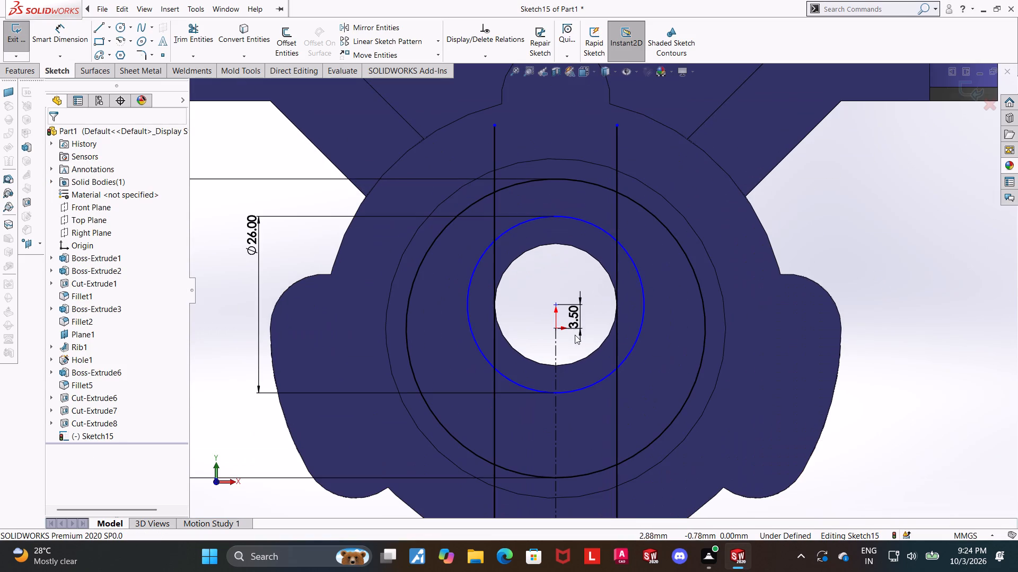
Add a vertical relation between the smaller circle's centre and the origin, and exit the sketch.
click(557, 330)
ctrl+click(554, 306)
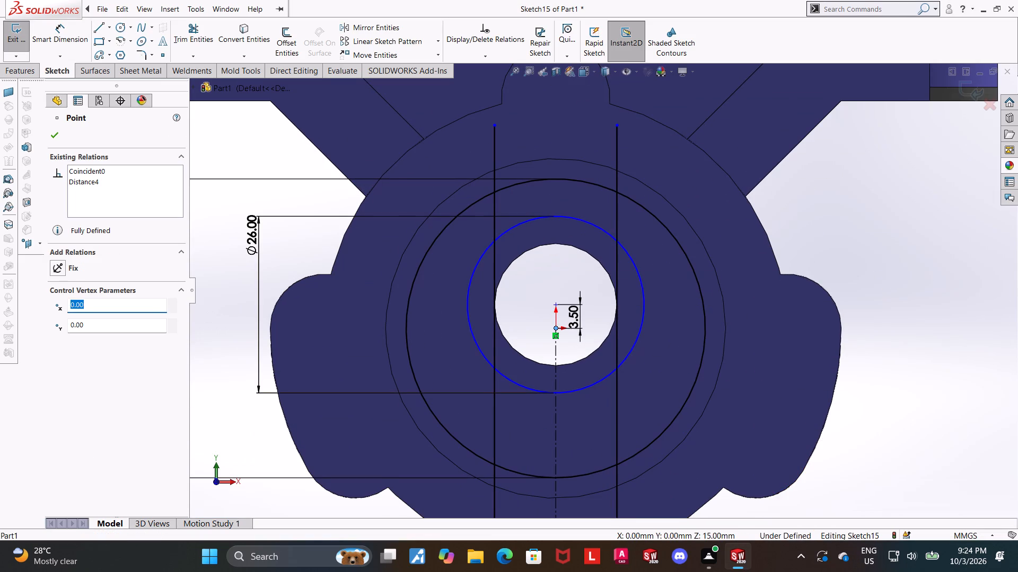
key(Escape)
click(557, 305)
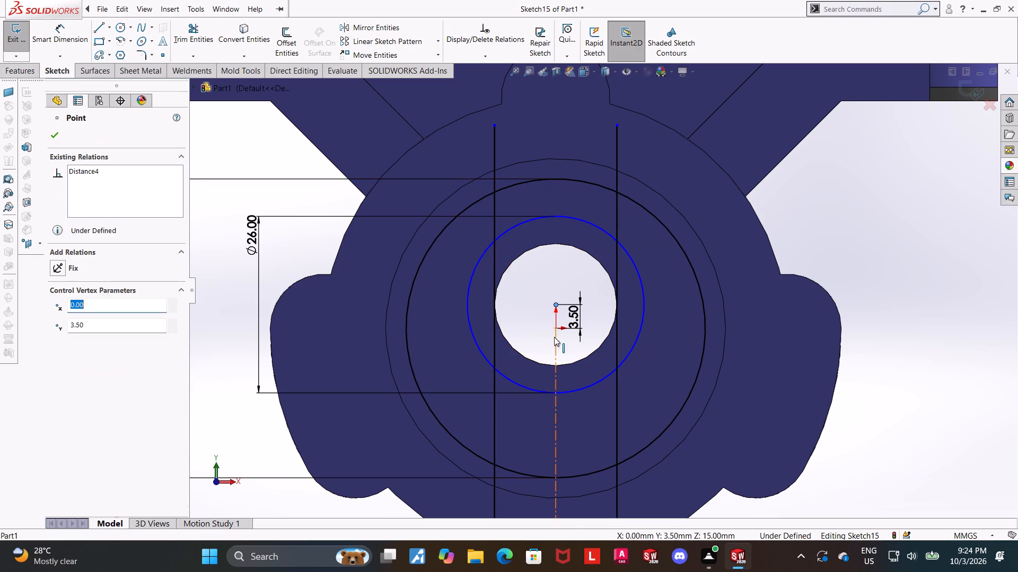
ctrl+click(554, 327)
click(63, 335)
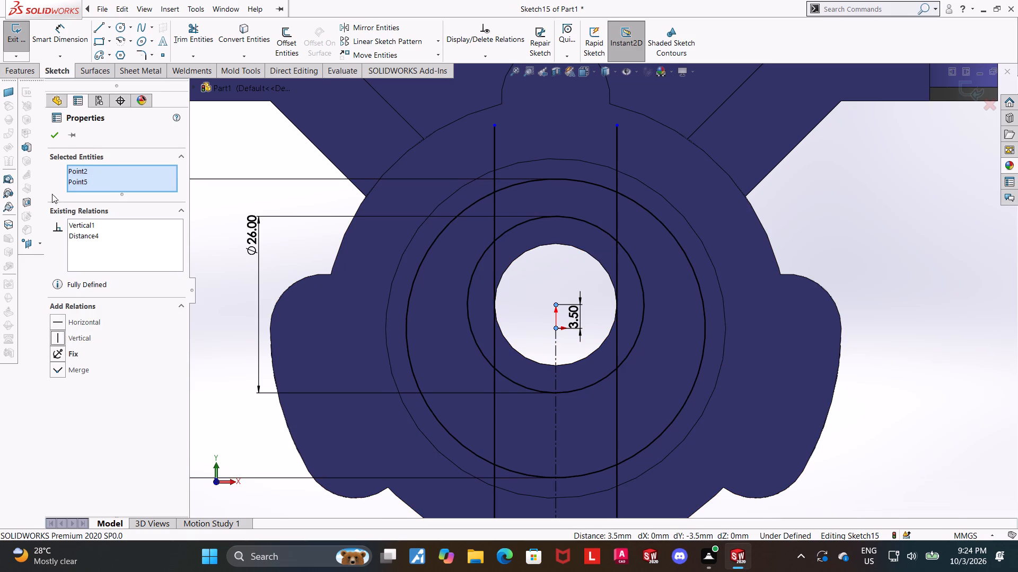
click(56, 138)
click(1016, 211)
scroll(1000, 211, up, 3)
click(966, 84)
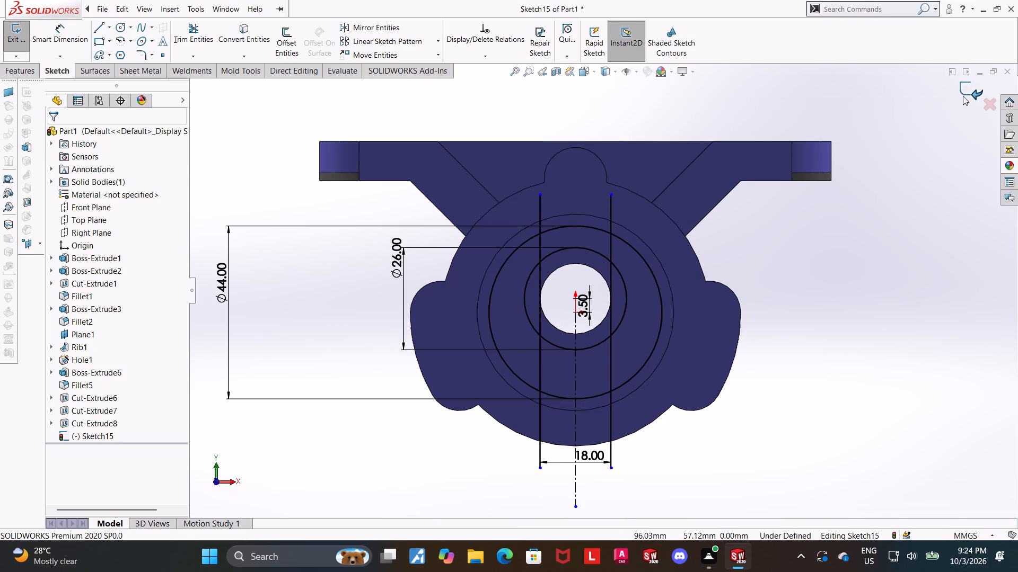
Reopen the bore-floor sketch, make both ends of the left vertical slot line coincident with the 44 mm circle, and exit the sketch.
middle_drag(830, 231, 824, 233)
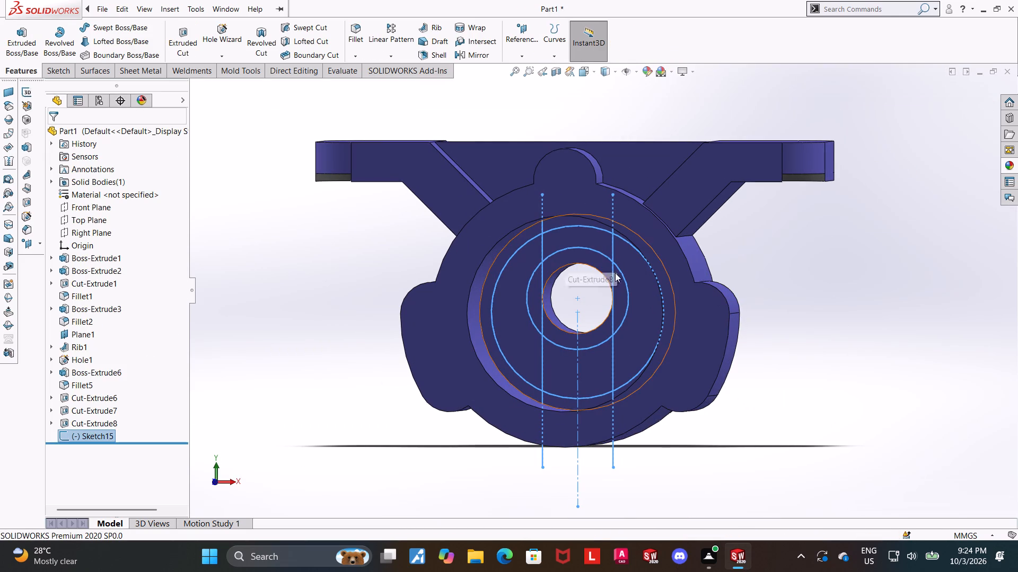
click(104, 434)
click(110, 401)
click(983, 312)
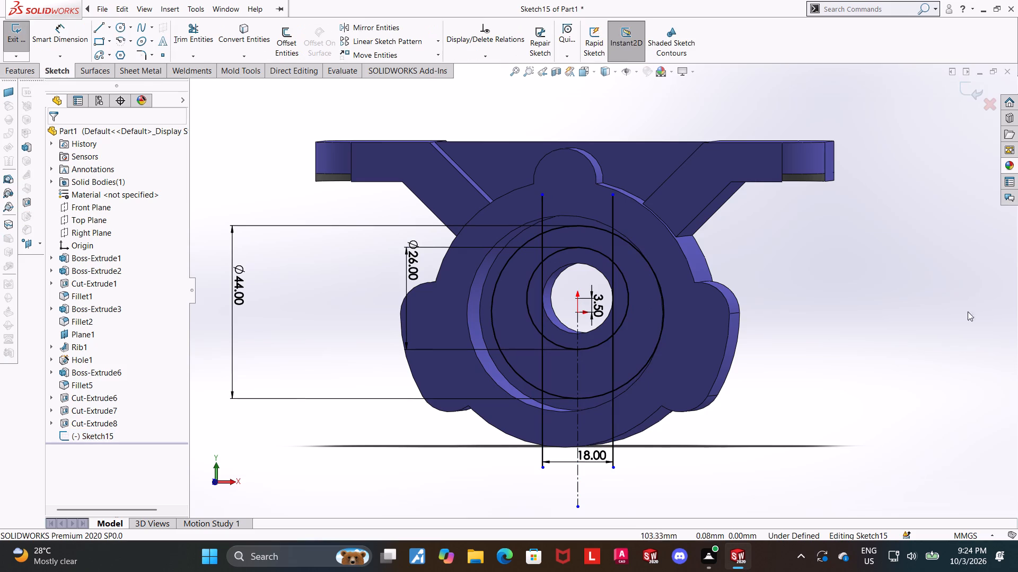
click(541, 197)
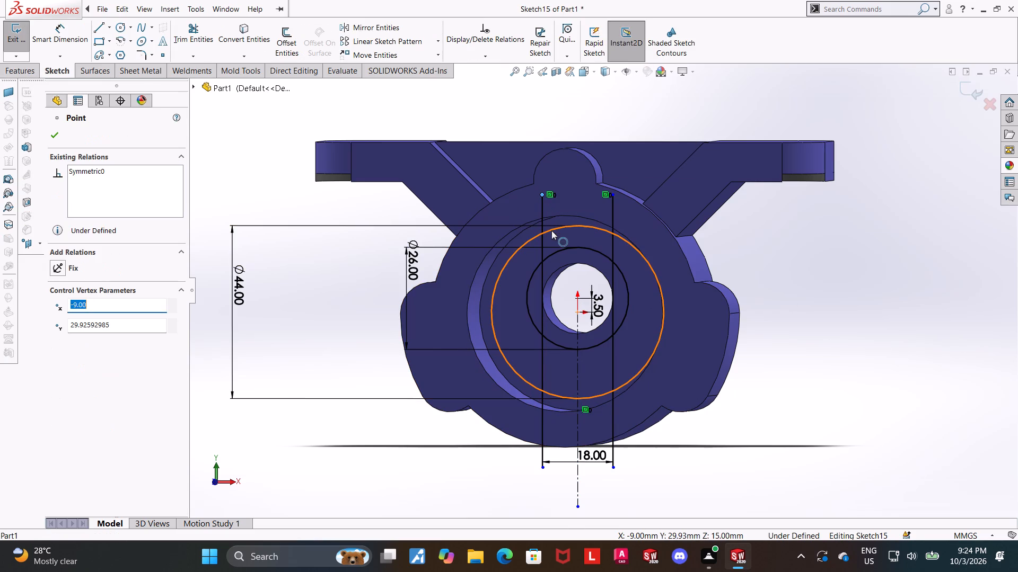
ctrl+click(551, 230)
click(58, 339)
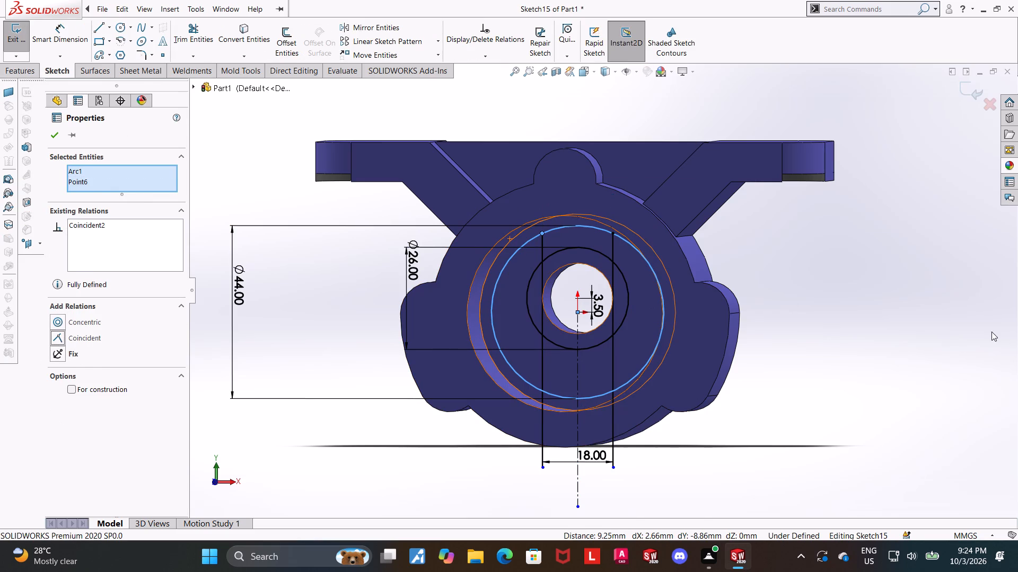
click(991, 332)
click(597, 395)
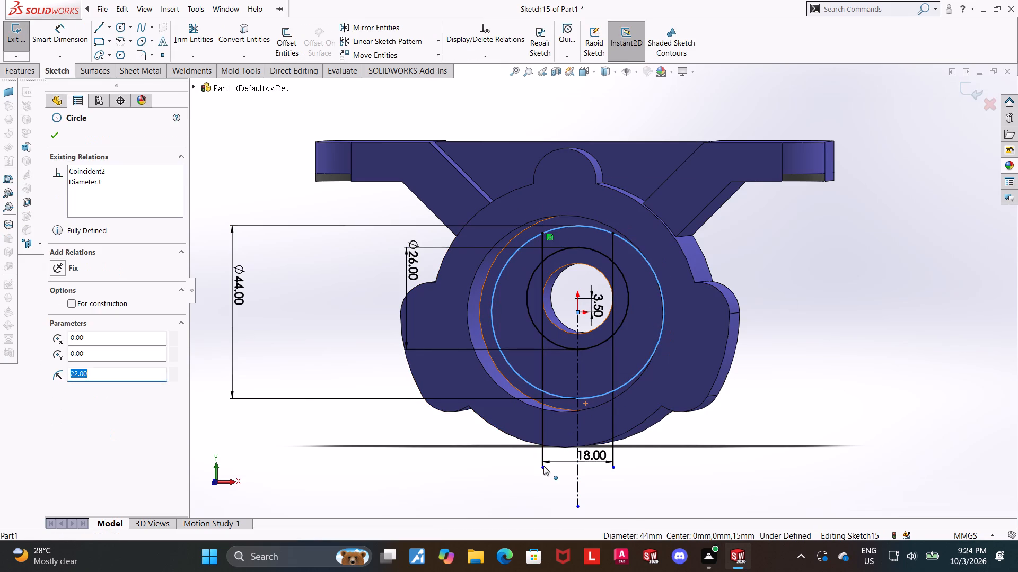
ctrl+click(543, 466)
click(56, 341)
click(54, 136)
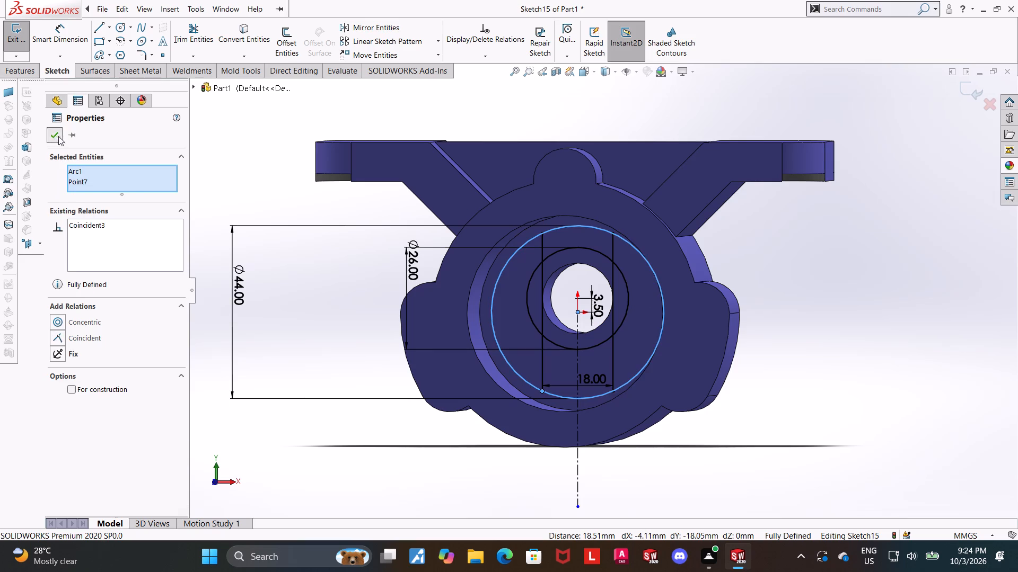
click(976, 91)
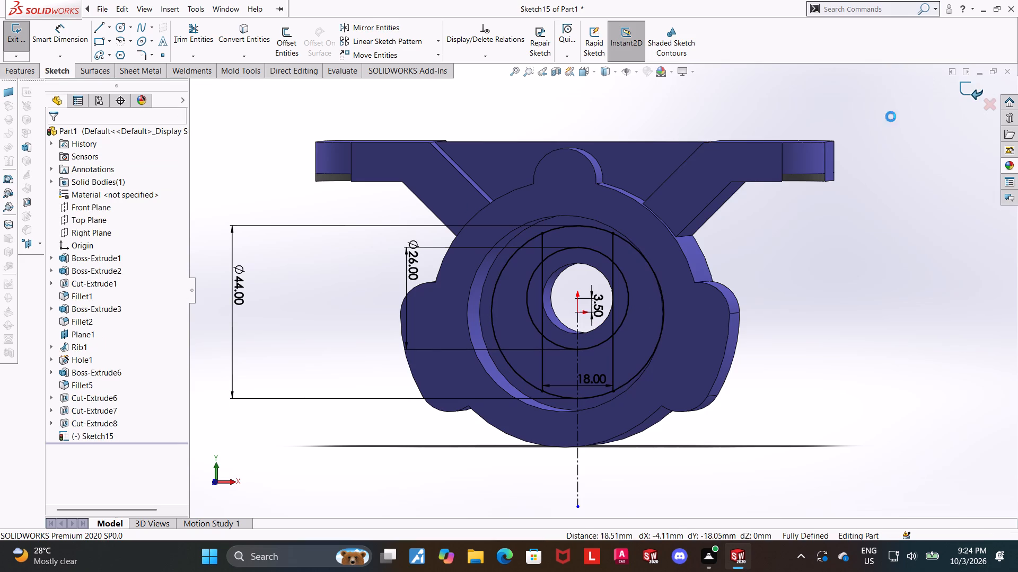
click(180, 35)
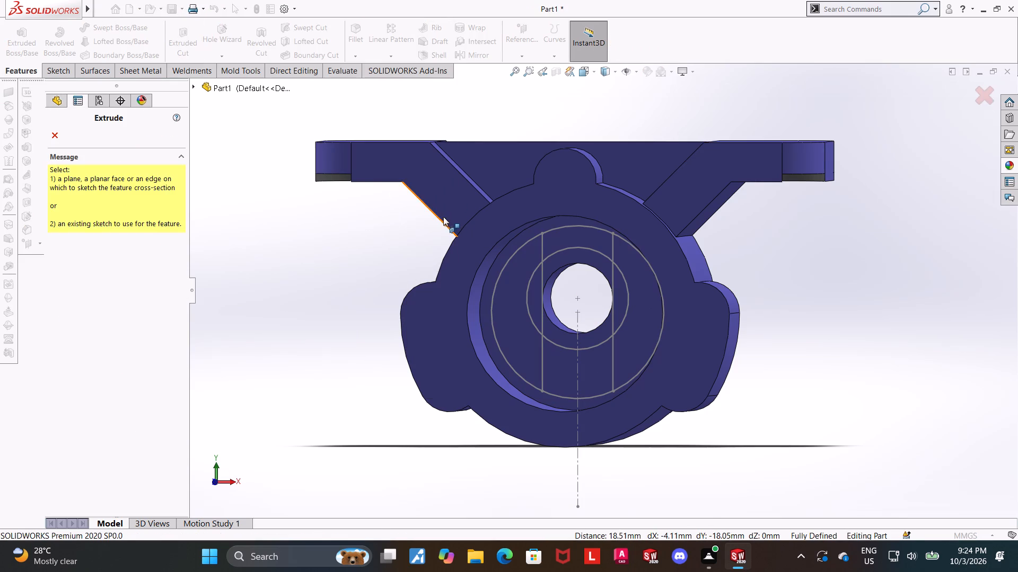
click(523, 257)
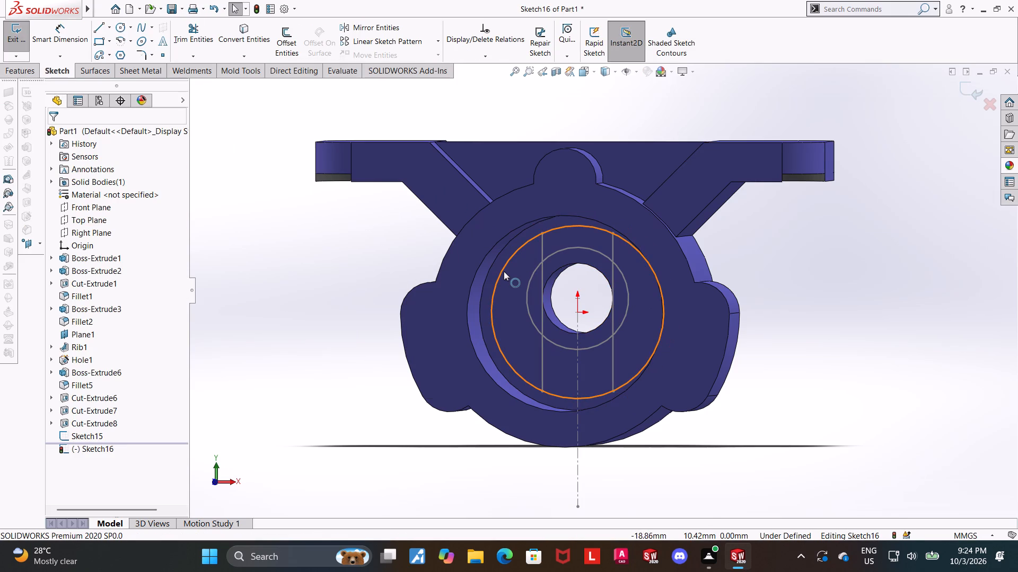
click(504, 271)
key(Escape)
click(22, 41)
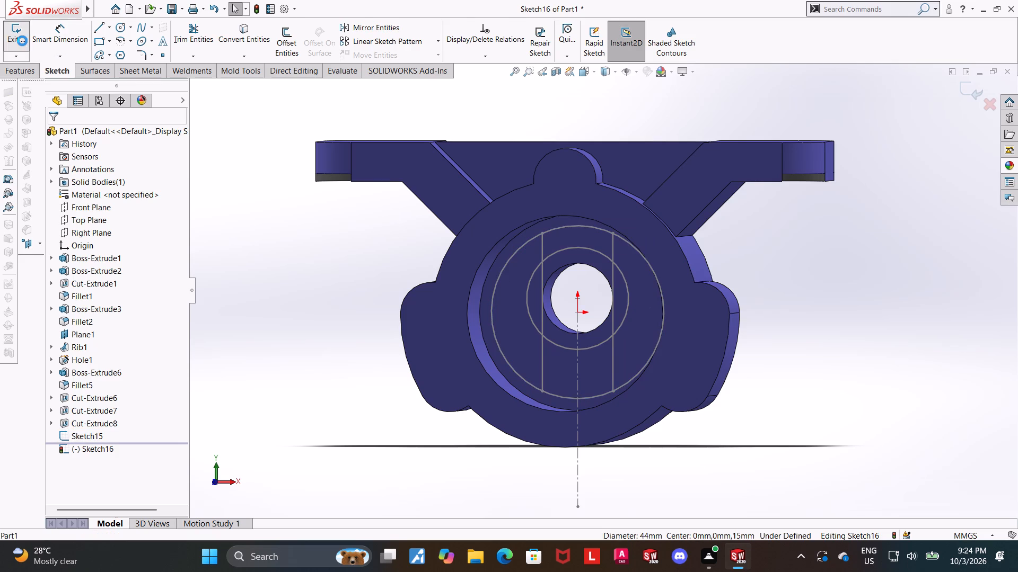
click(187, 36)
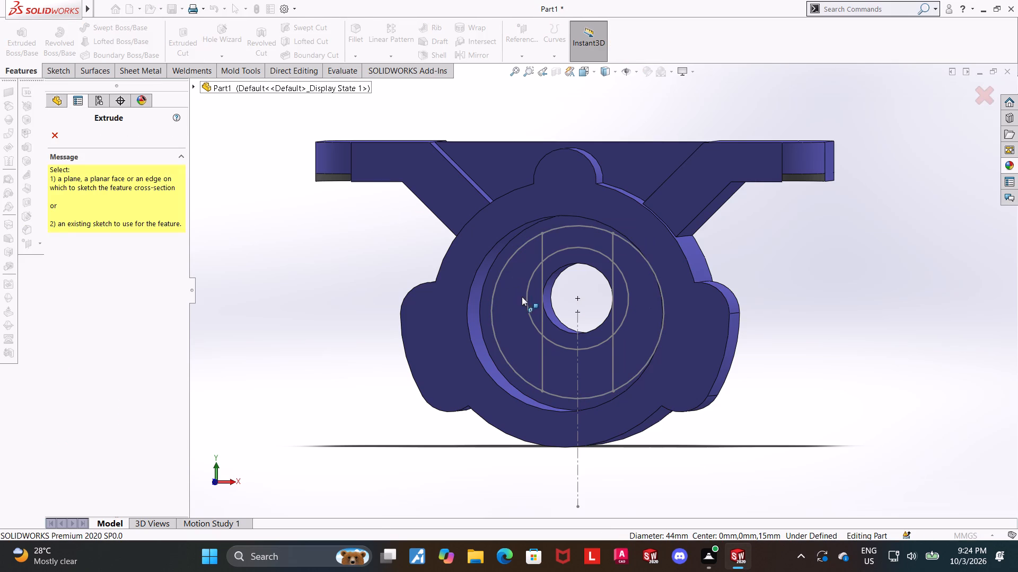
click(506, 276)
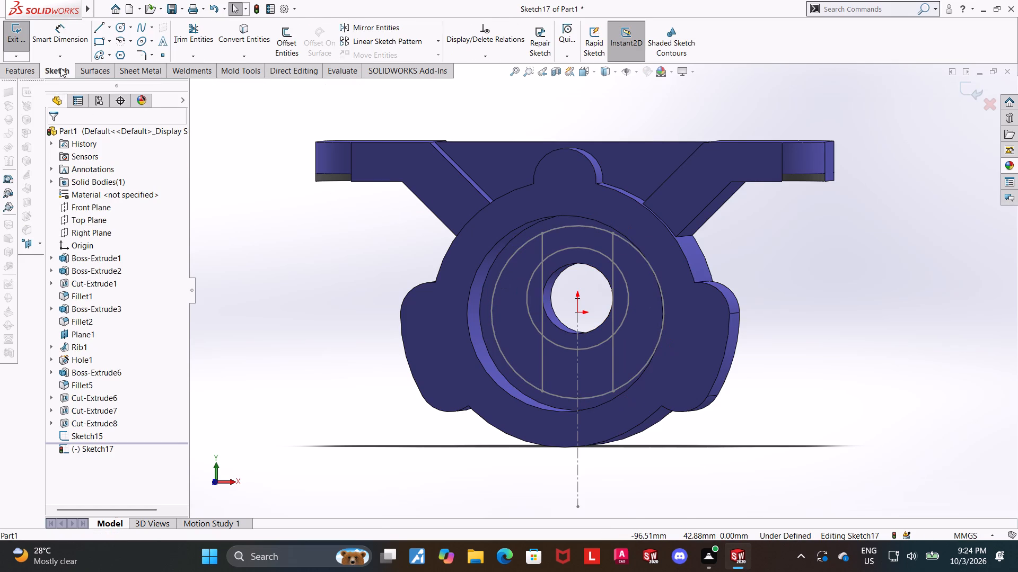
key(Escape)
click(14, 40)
Extrude-cut the two side regions between the slot lines, the 26 mm circle and the 44 mm circle to a blind depth of 8 mm.
click(187, 40)
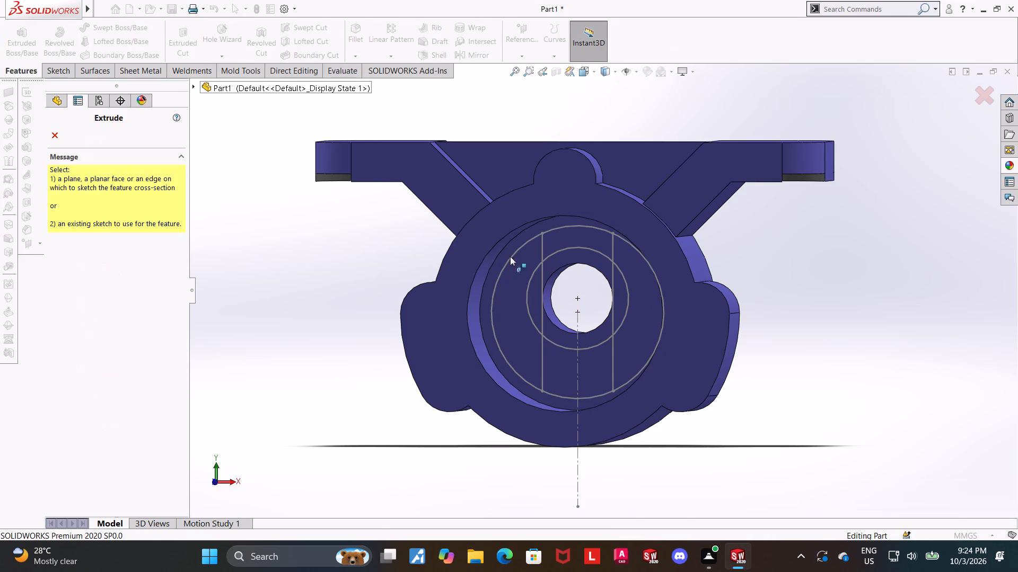
click(502, 272)
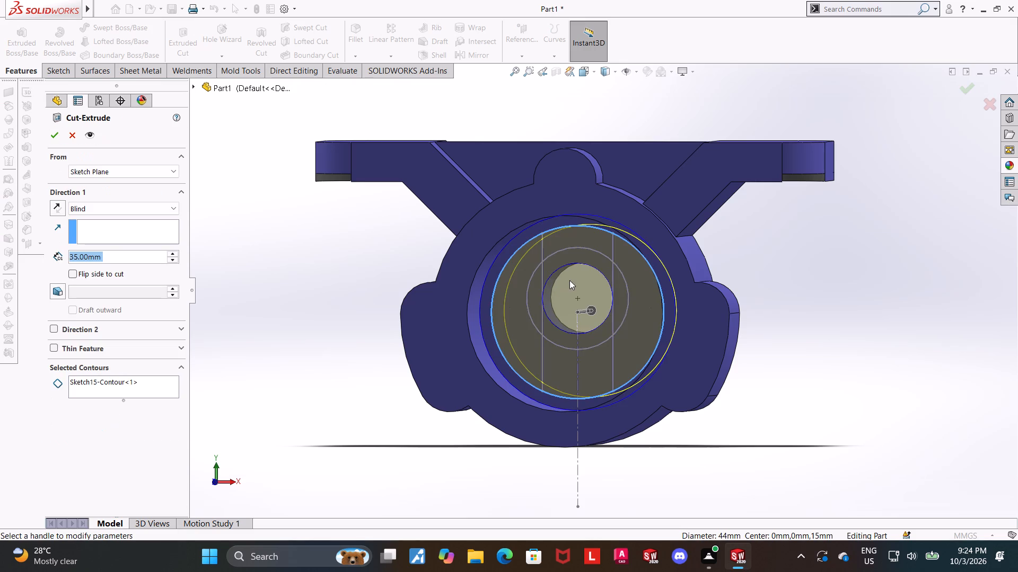
middle_drag(743, 291, 761, 291)
middle_drag(664, 287, 654, 286)
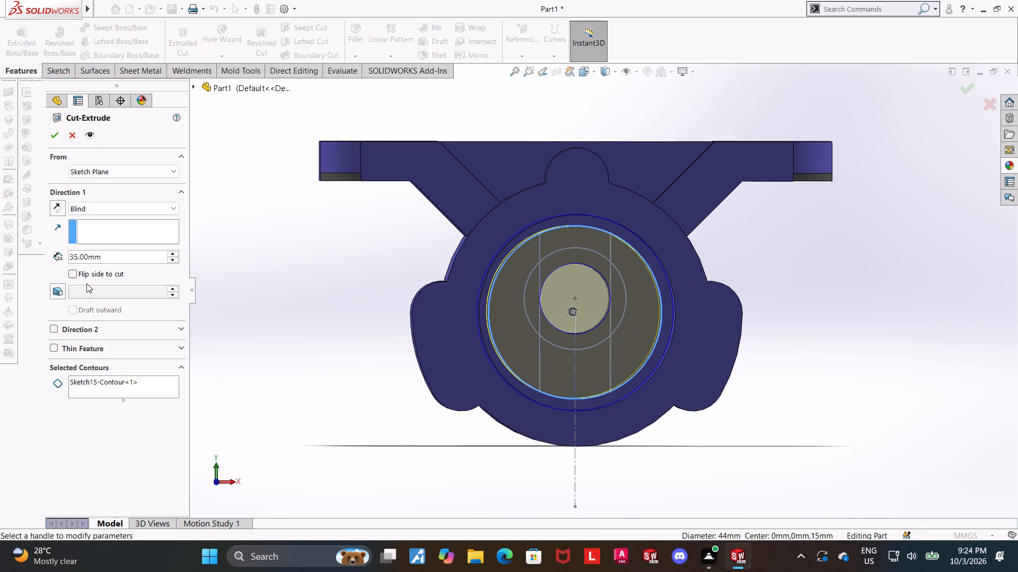
right_click(139, 383)
click(172, 405)
click(507, 320)
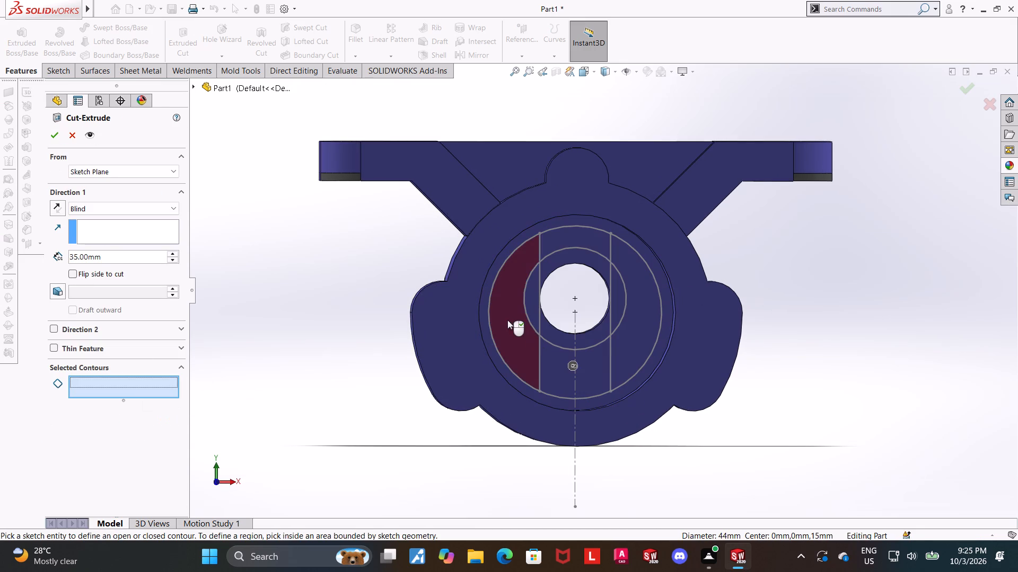
click(627, 325)
middle_drag(1001, 309, 988, 312)
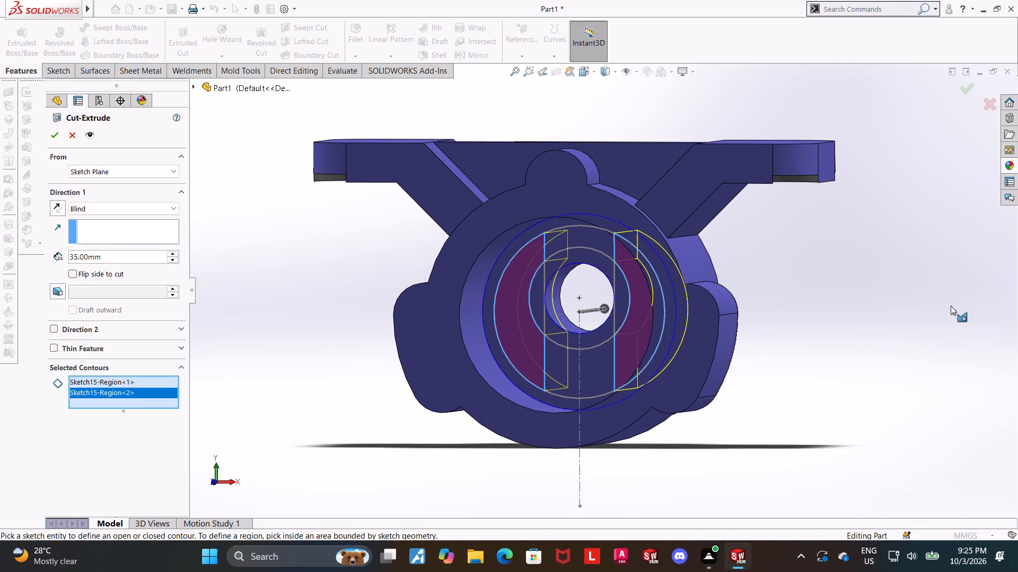
middle_drag(947, 309, 837, 343)
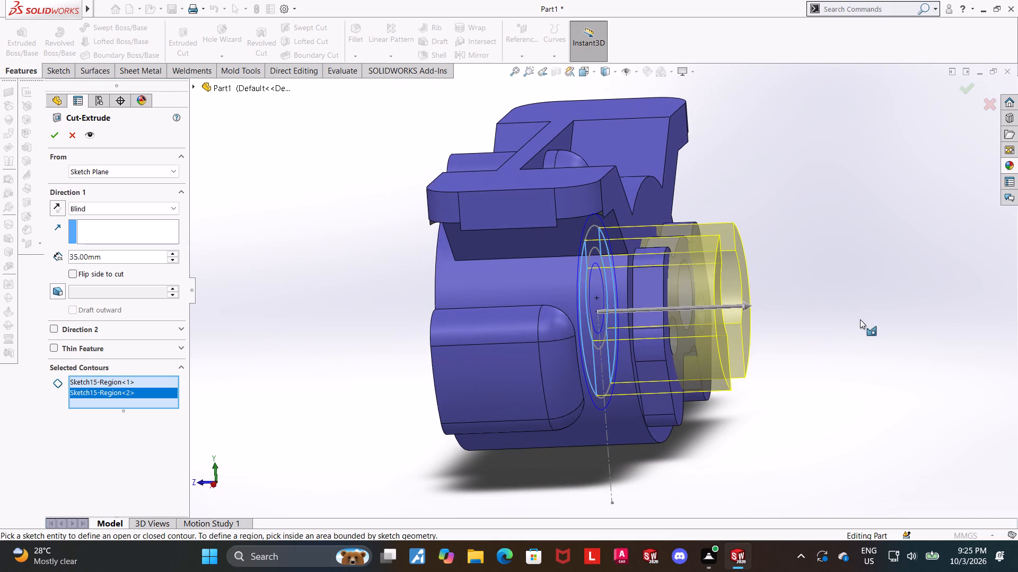
middle_drag(870, 326, 1003, 355)
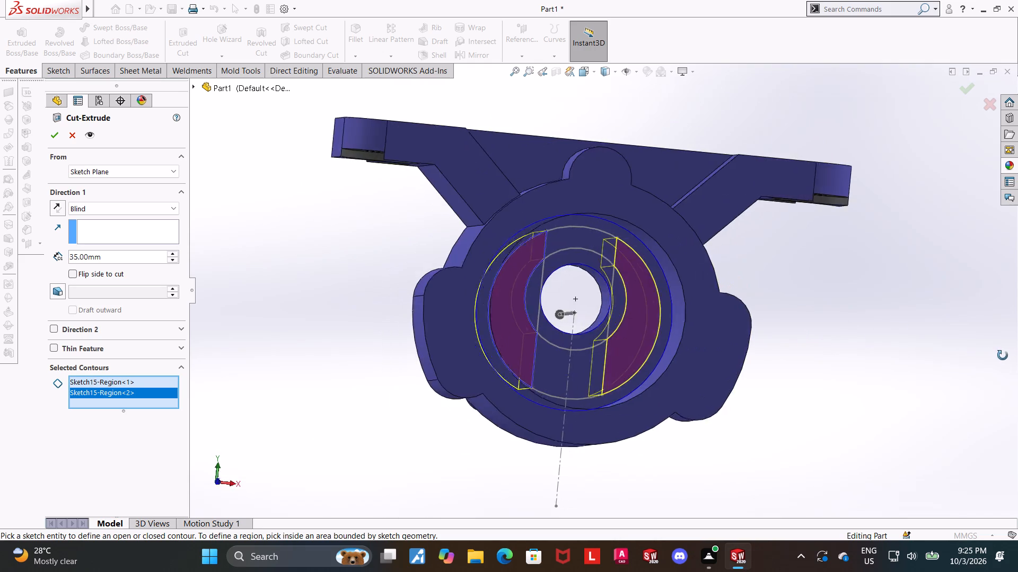
middle_drag(1003, 355, 958, 365)
drag(157, 257, 0, 251)
key(8)
key(Return)
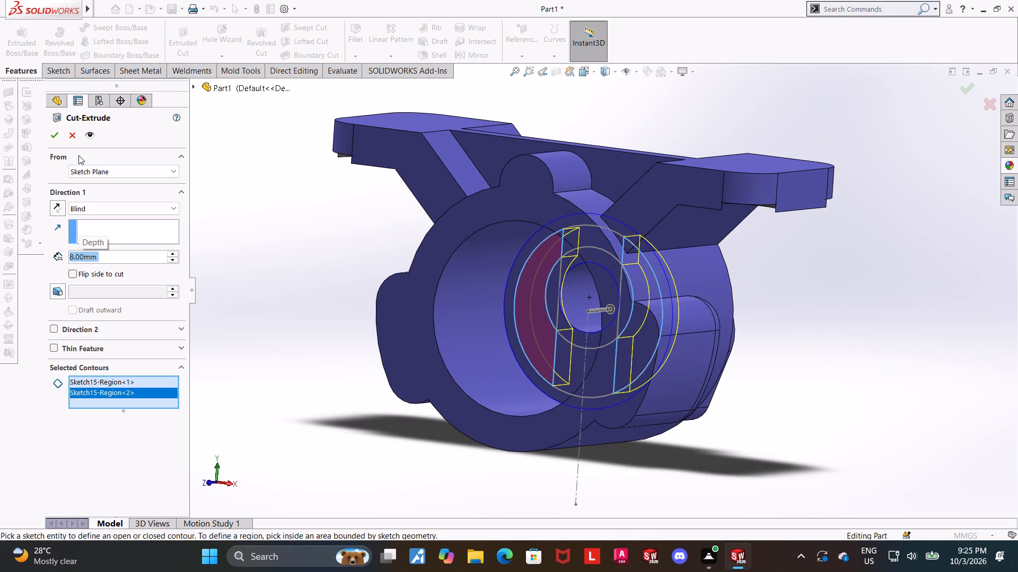
click(58, 139)
click(844, 304)
Apply a standard gray colour to the four cut features Cut-Extrude6 through Cut-Extrude9.
middle_drag(828, 304, 872, 307)
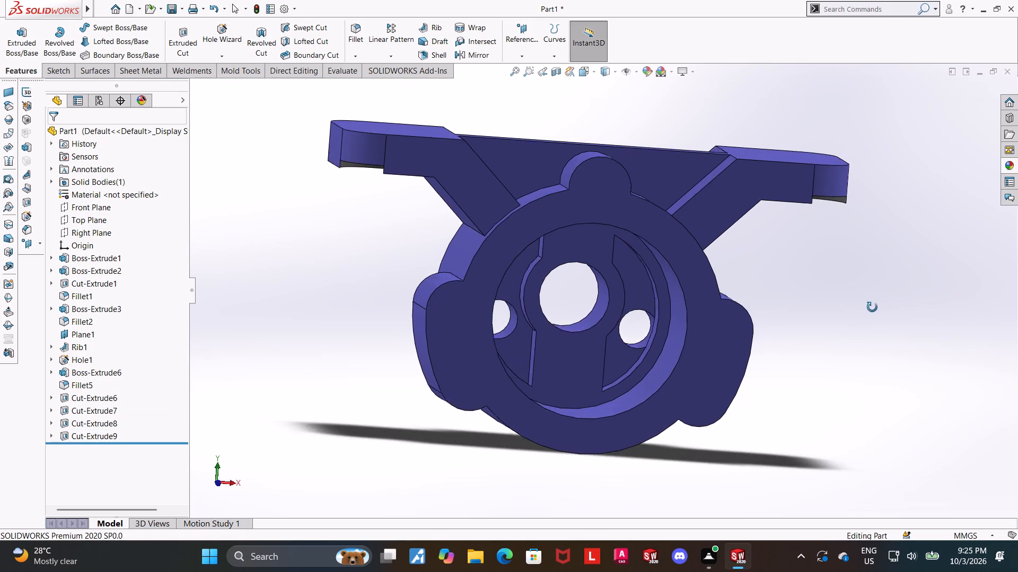
middle_drag(872, 307, 872, 300)
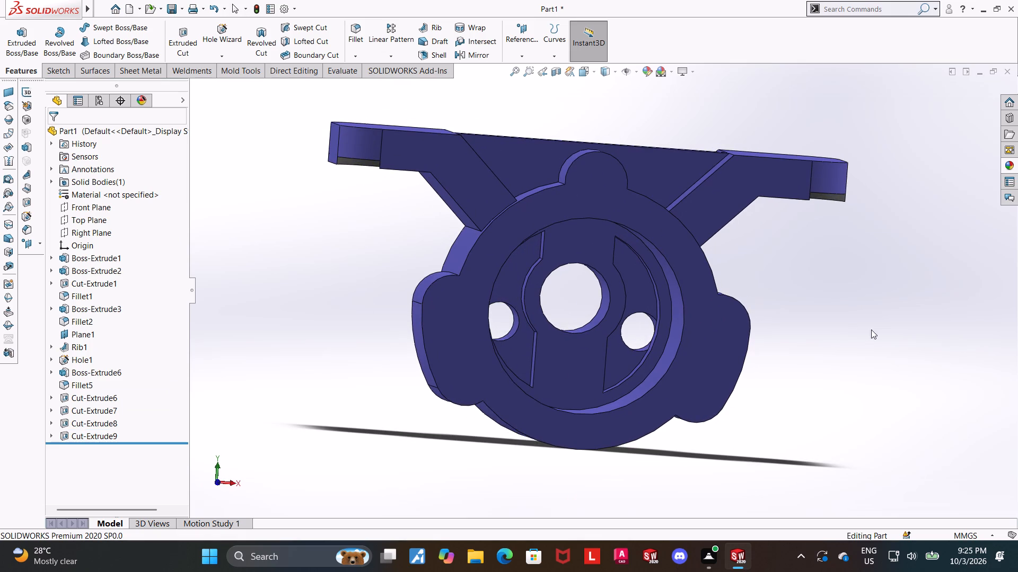
middle_drag(870, 328, 867, 348)
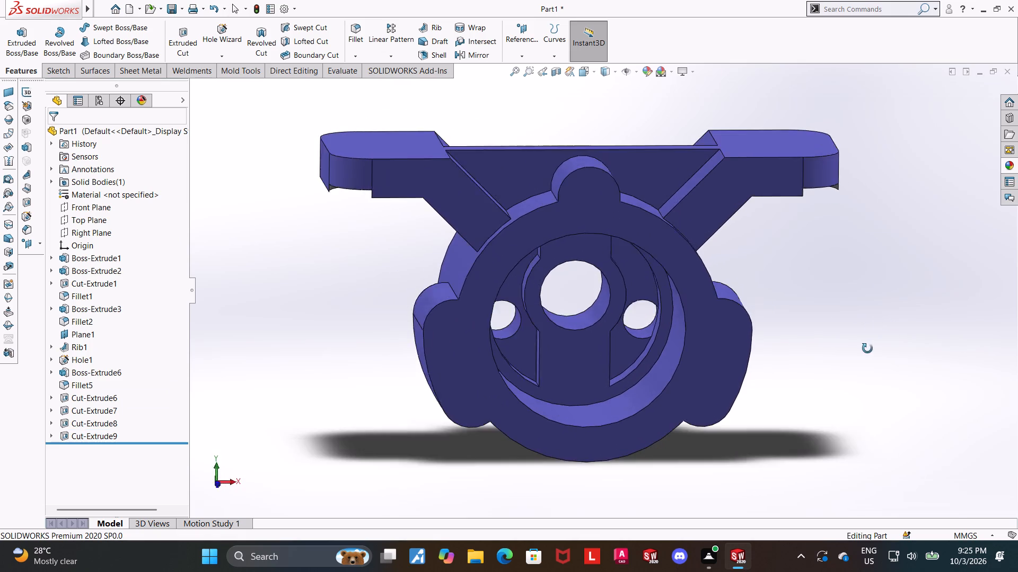
middle_drag(867, 348, 848, 335)
click(796, 305)
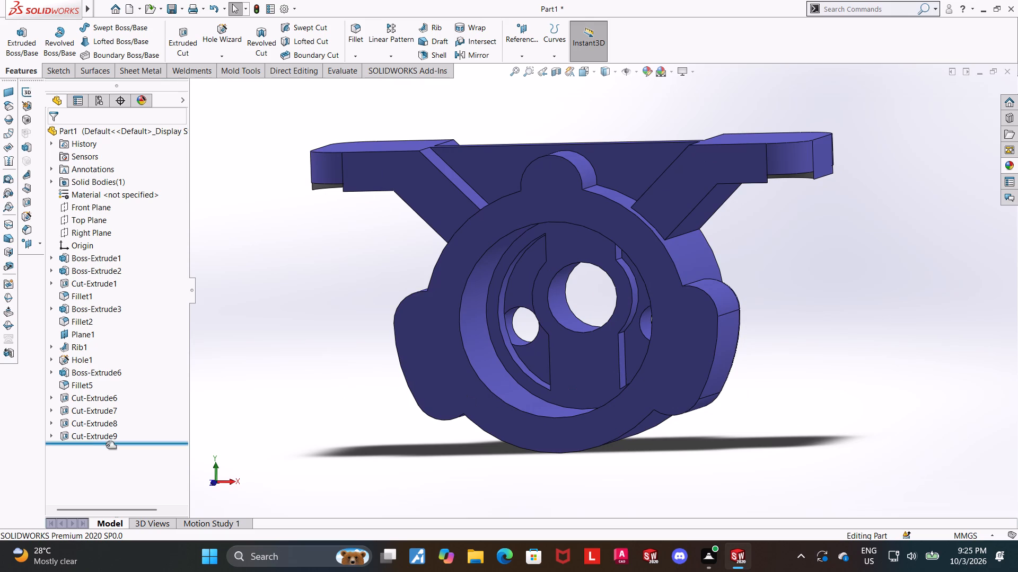
click(72, 395)
ctrl+click(78, 409)
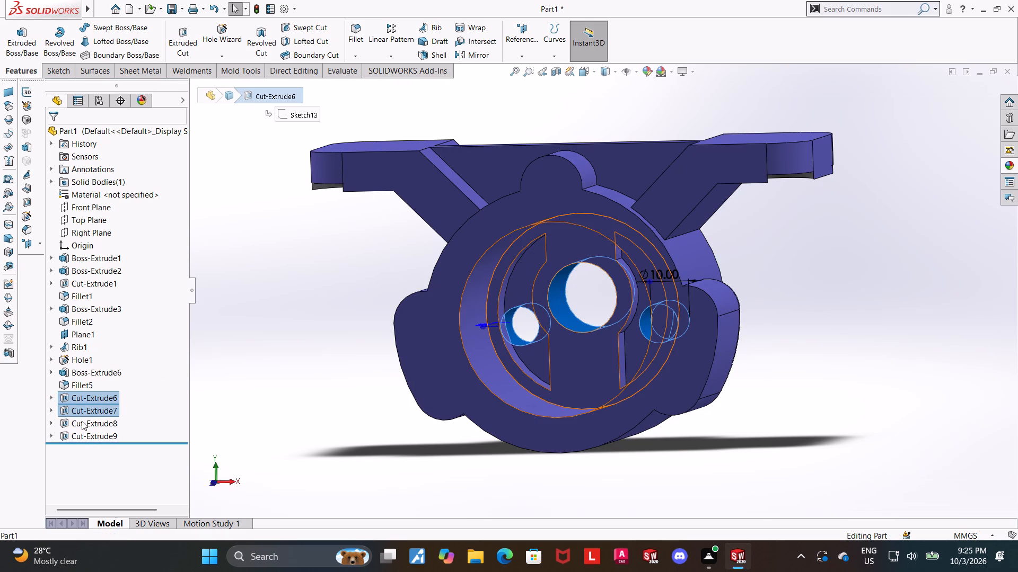
ctrl+click(82, 421)
ctrl+click(90, 443)
ctrl+click(89, 431)
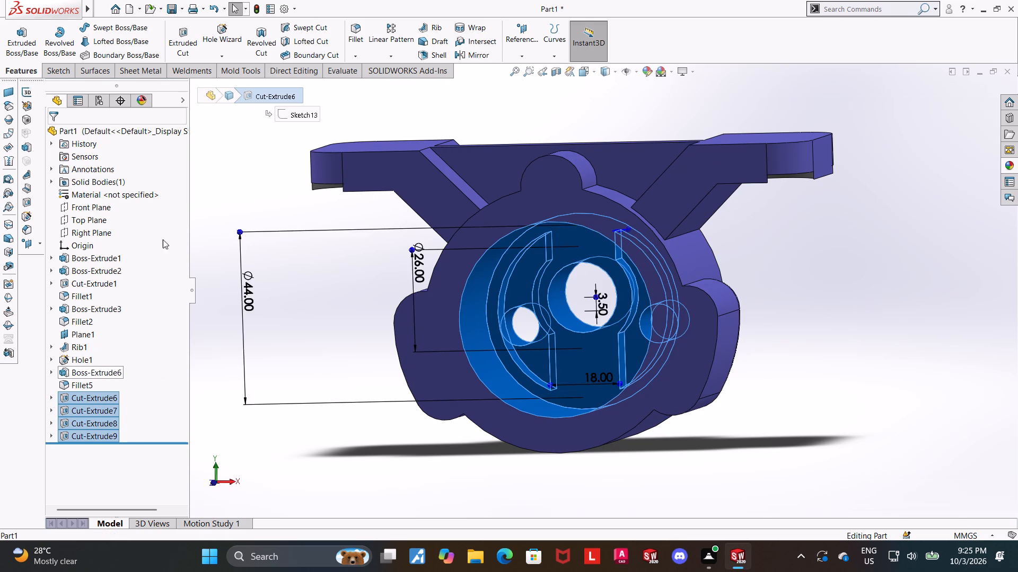
scroll(85, 412, up, 1)
right_click(85, 412)
click(121, 351)
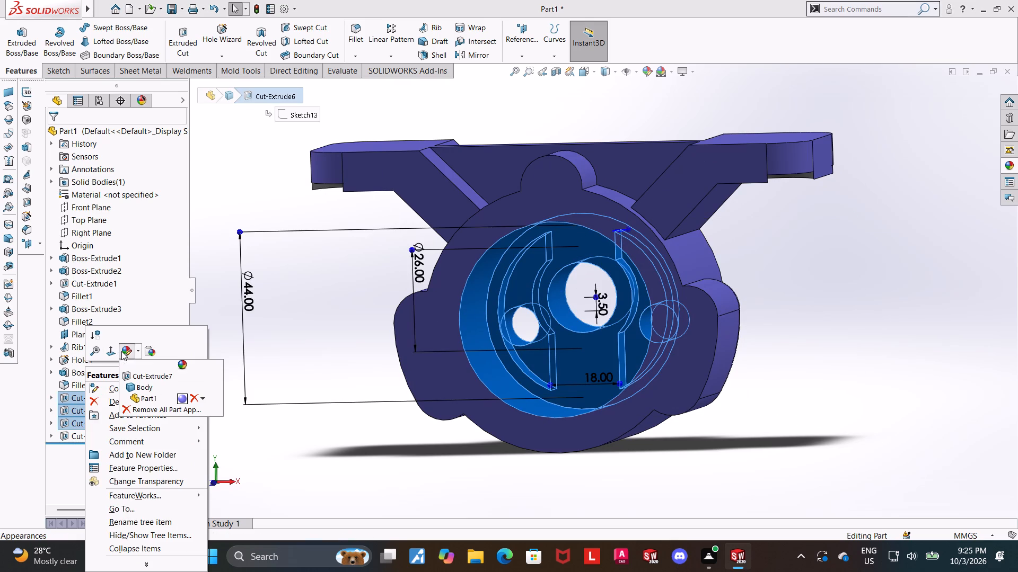
click(146, 379)
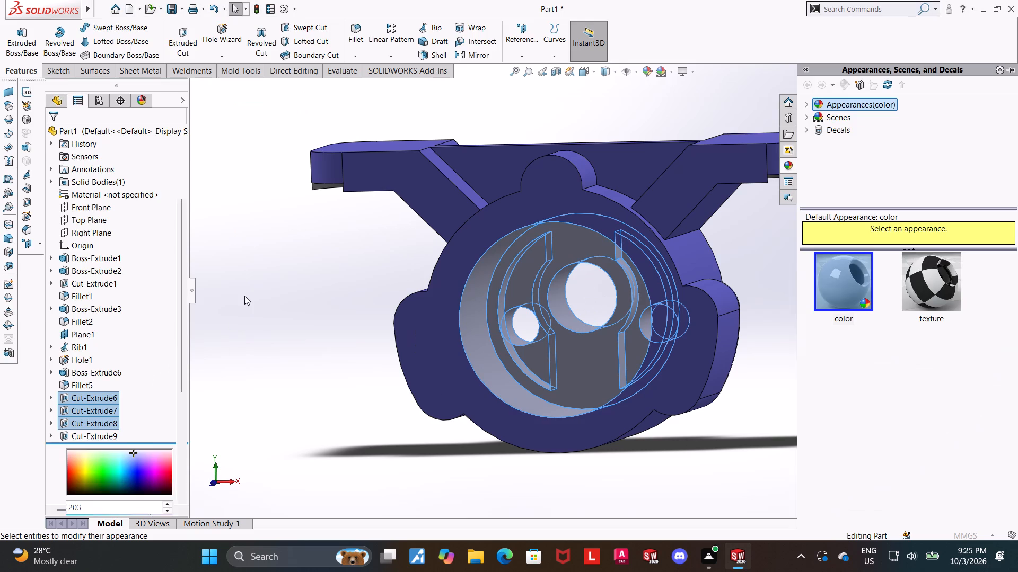
click(142, 400)
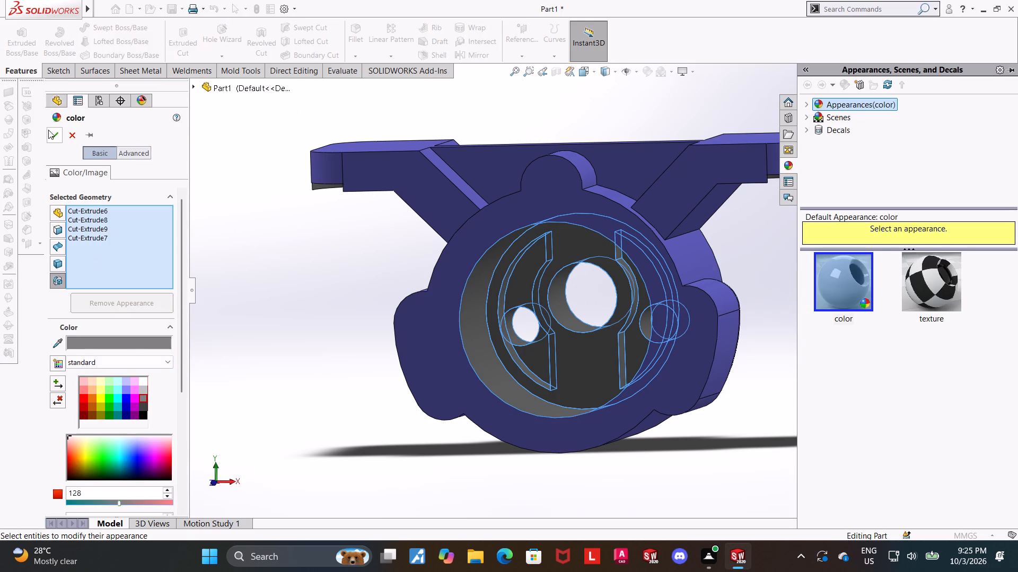
click(51, 128)
click(314, 344)
Start a constant-radius fillet of 2 mm and select the four depth-wise corner edges at the straight side of the left bore-floor recess.
middle_drag(770, 316, 779, 376)
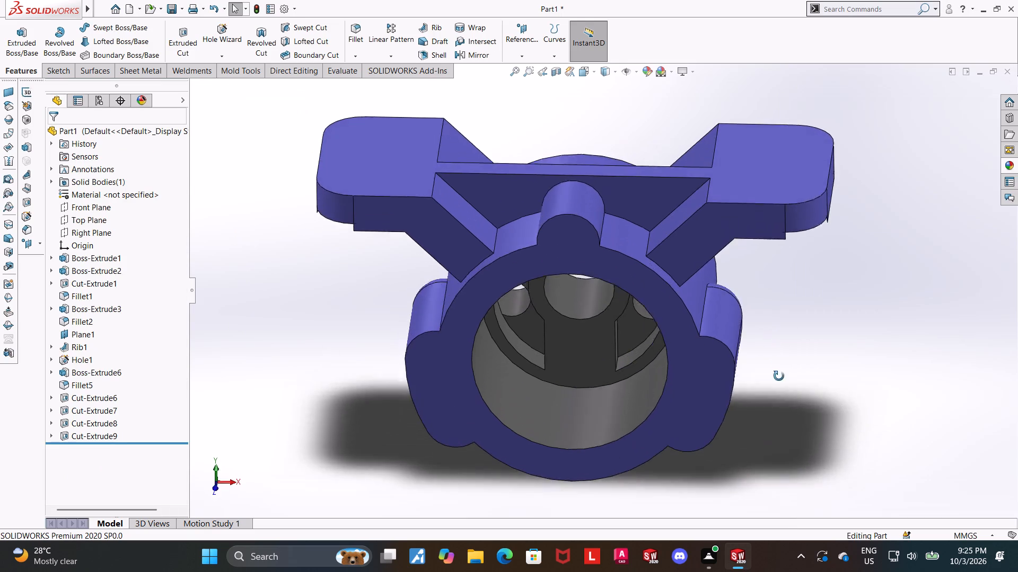
middle_drag(779, 376, 782, 200)
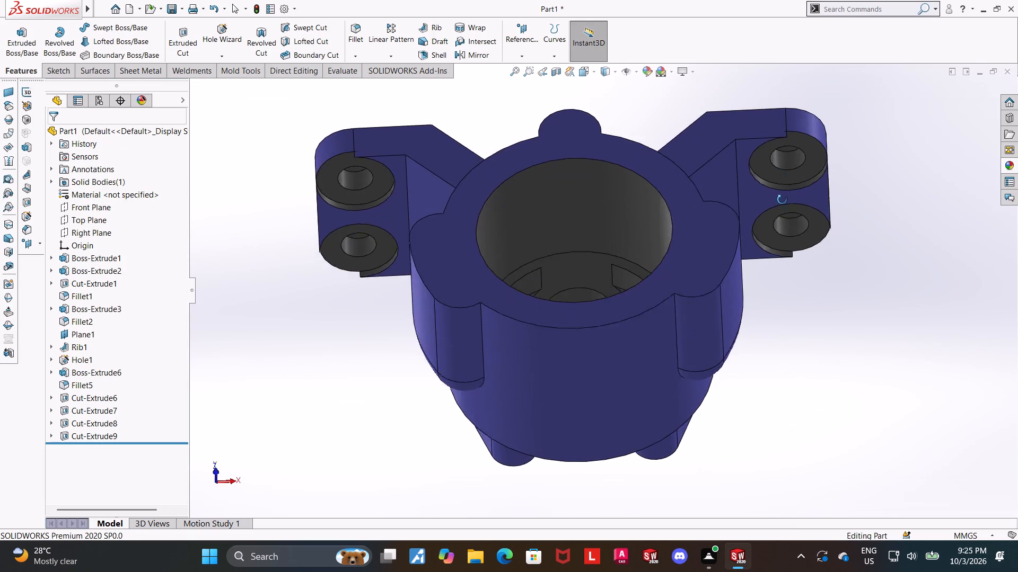
middle_drag(782, 200, 781, 241)
middle_drag(798, 257, 802, 230)
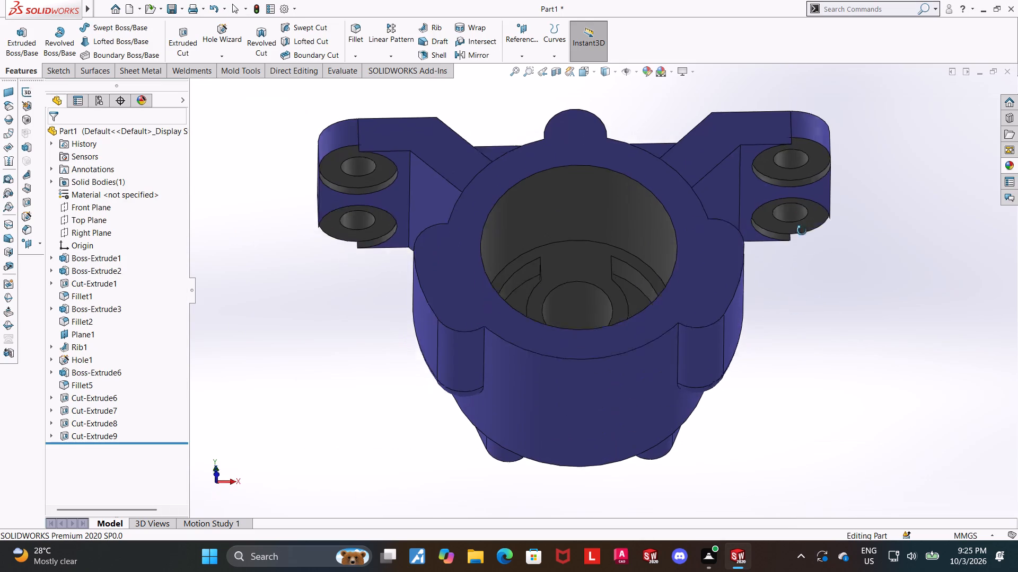
middle_drag(802, 230, 801, 219)
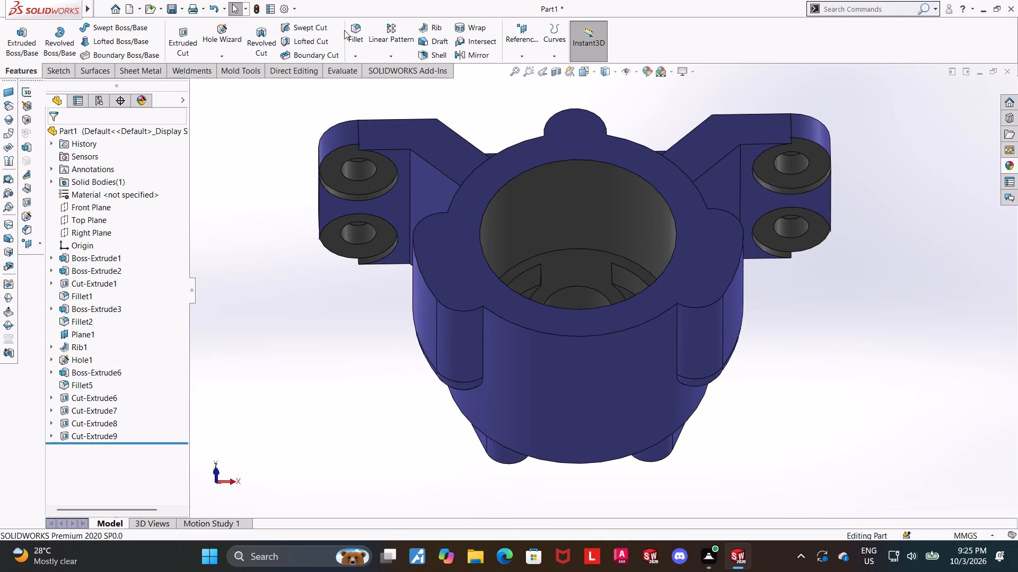
double_click(344, 30)
middle_drag(888, 296, 858, 372)
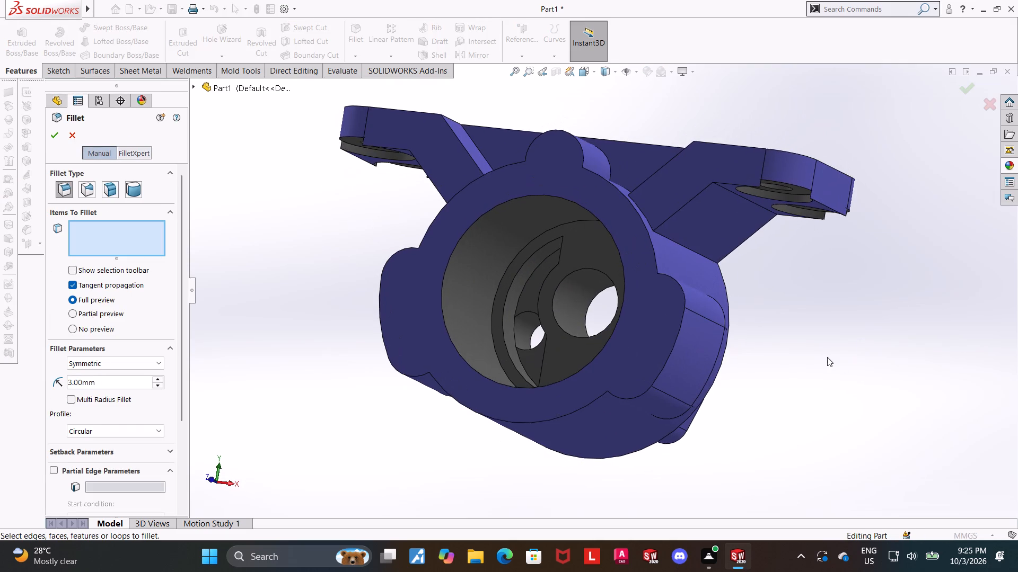
scroll(570, 240, down, 5)
middle_drag(586, 262, 623, 249)
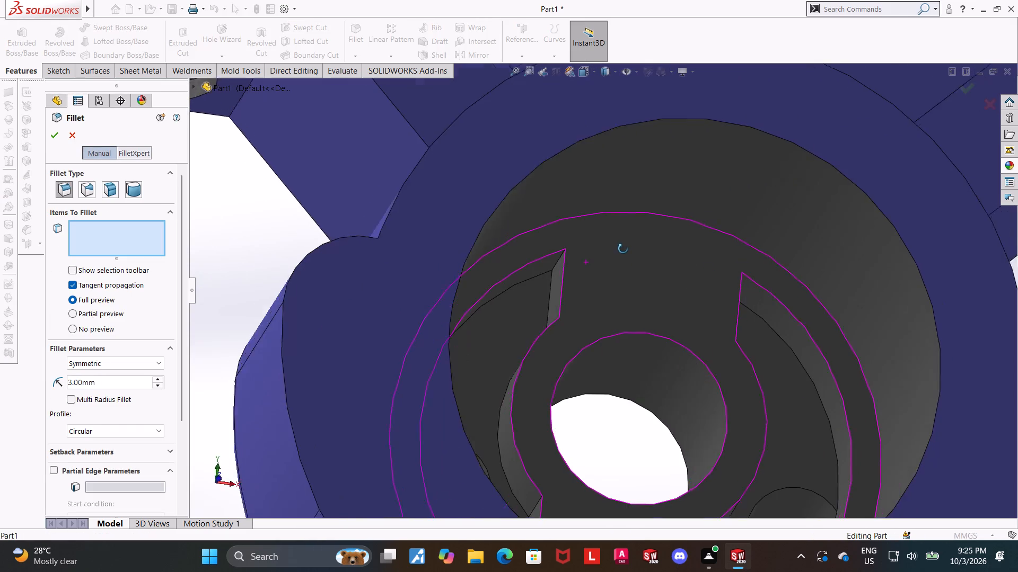
middle_drag(623, 249, 624, 254)
click(558, 263)
middle_drag(558, 287, 557, 338)
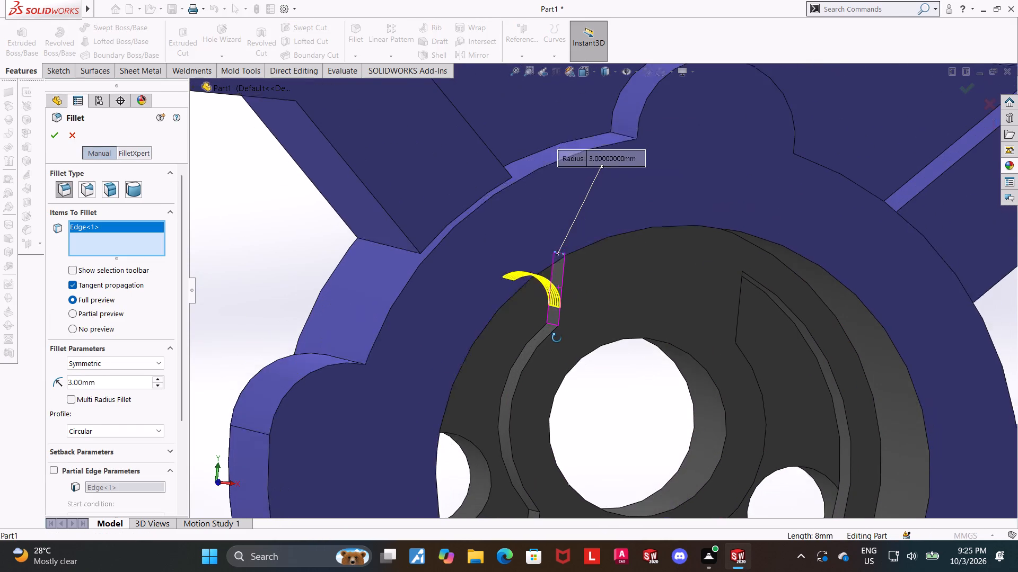
middle_drag(557, 338, 557, 338)
click(554, 324)
key(2)
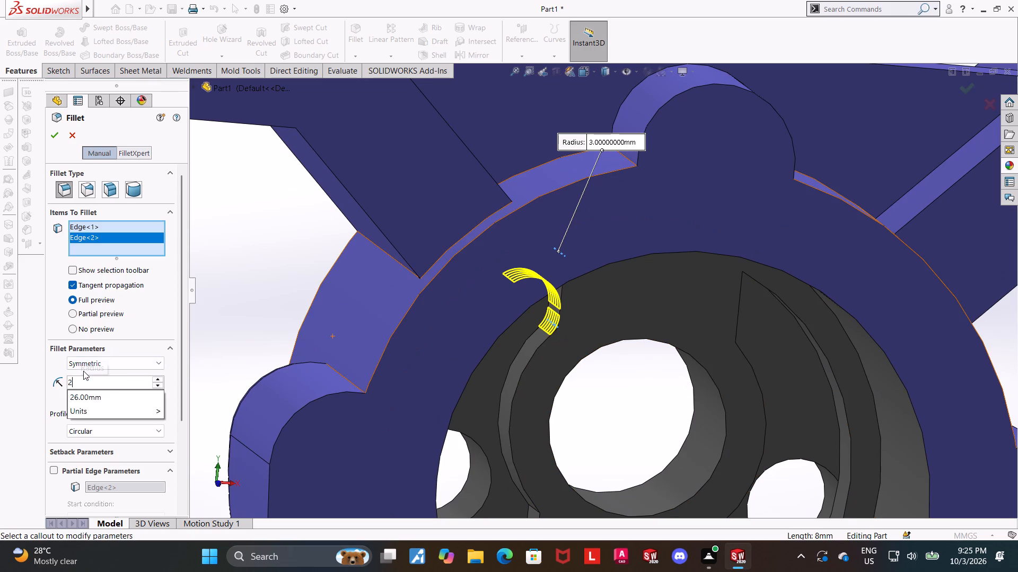
key(Return)
scroll(618, 333, up, 3)
scroll(559, 468, down, 3)
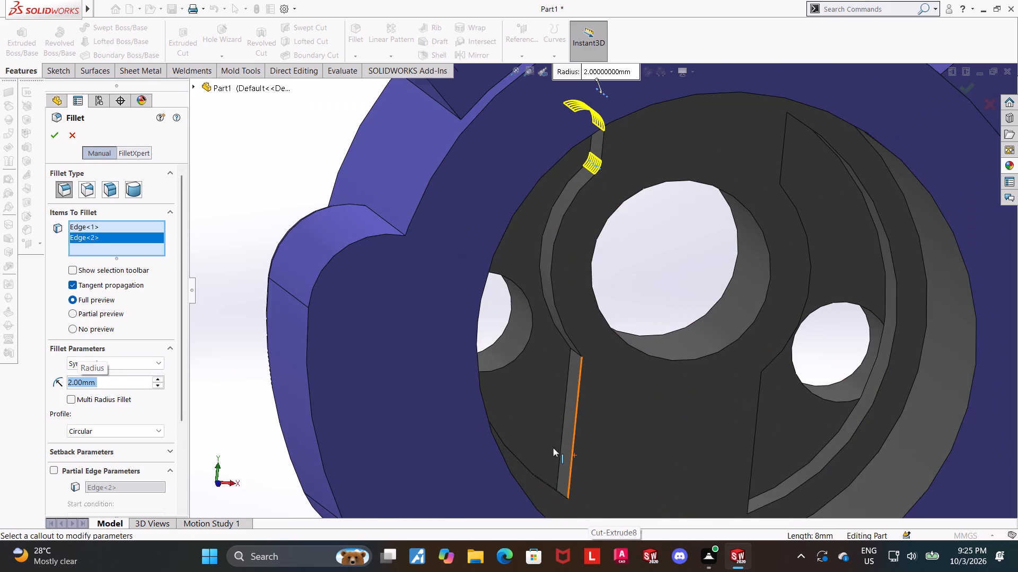
click(577, 354)
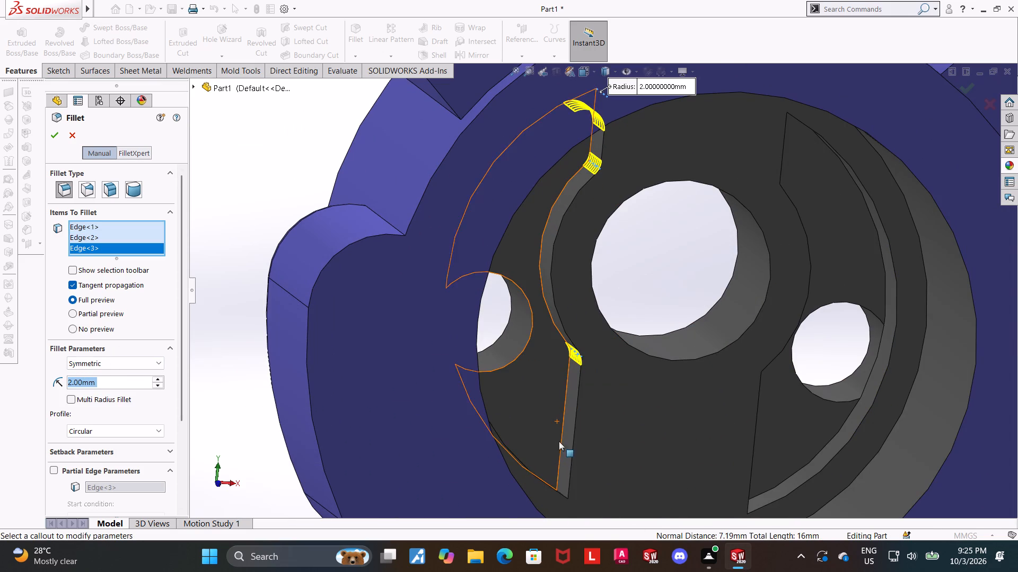
middle_drag(559, 440, 555, 481)
click(558, 493)
Add the four matching corner edges of the right bore-floor recess to the 2 mm fillet and complete it.
middle_drag(928, 432, 898, 446)
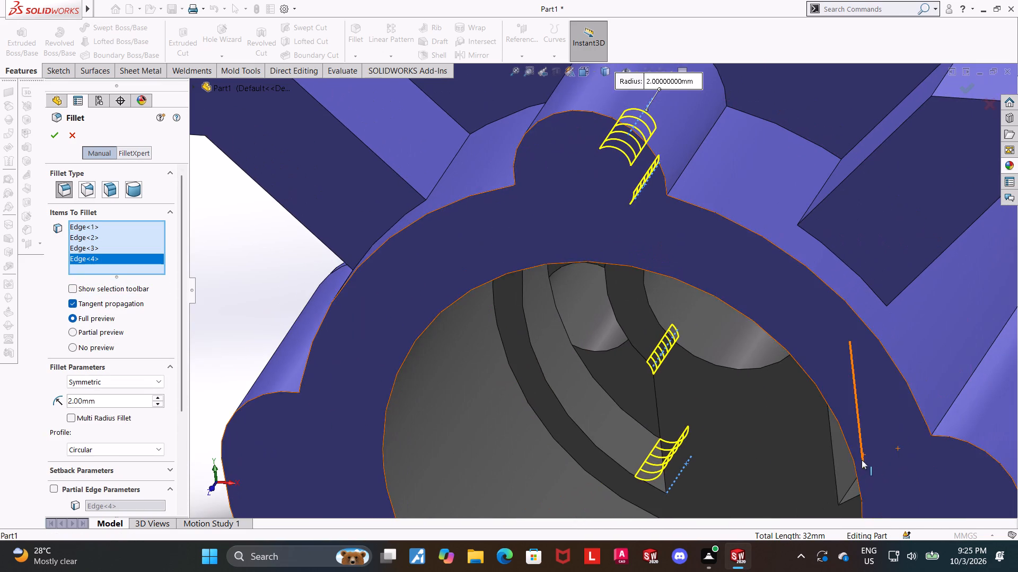
middle_drag(817, 472, 831, 457)
scroll(847, 437, down, 3)
click(799, 480)
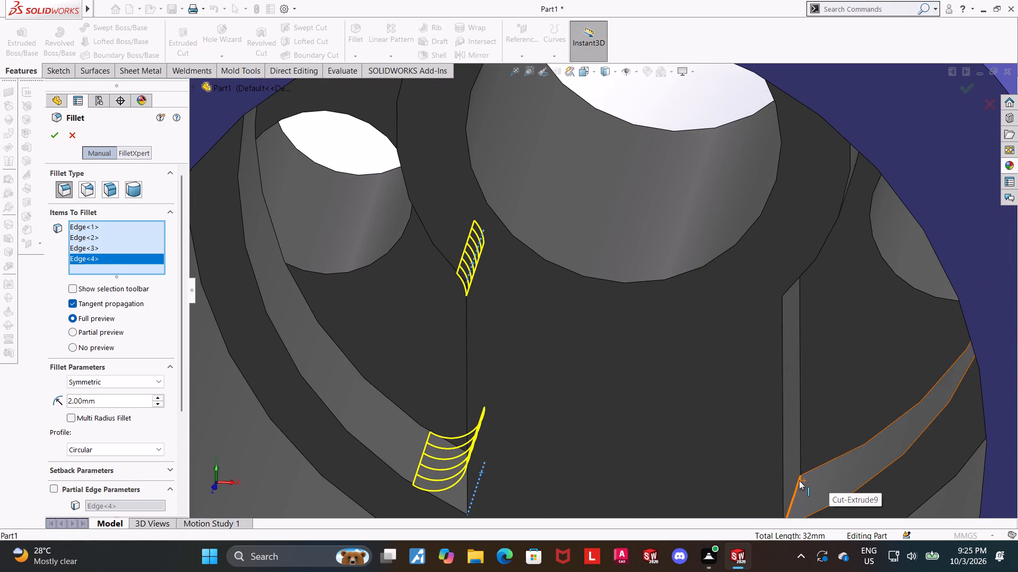
middle_drag(803, 434, 802, 356)
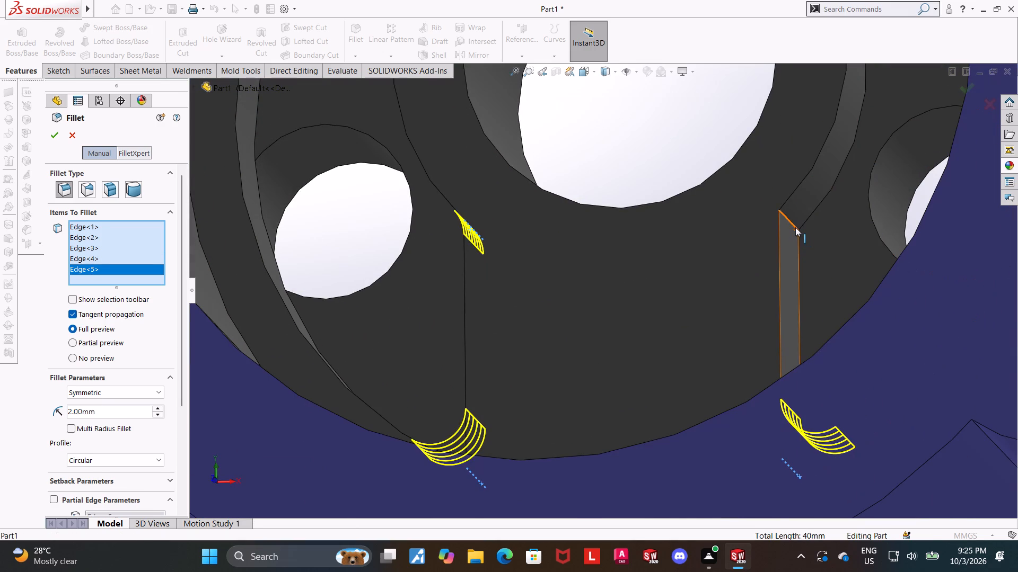
click(795, 227)
scroll(796, 226, up, 5)
scroll(673, 67, down, 4)
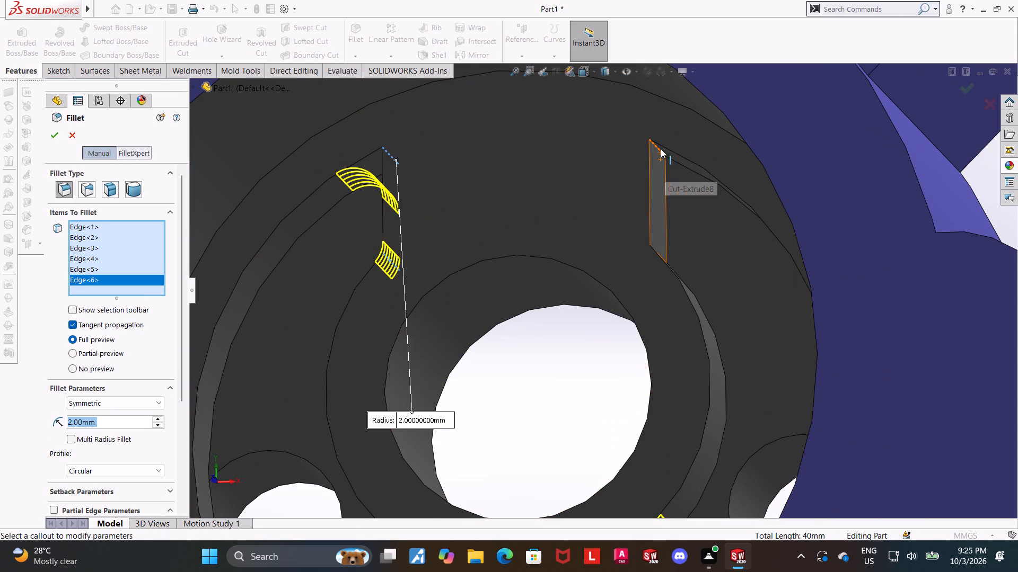
click(657, 150)
middle_drag(676, 203, 675, 263)
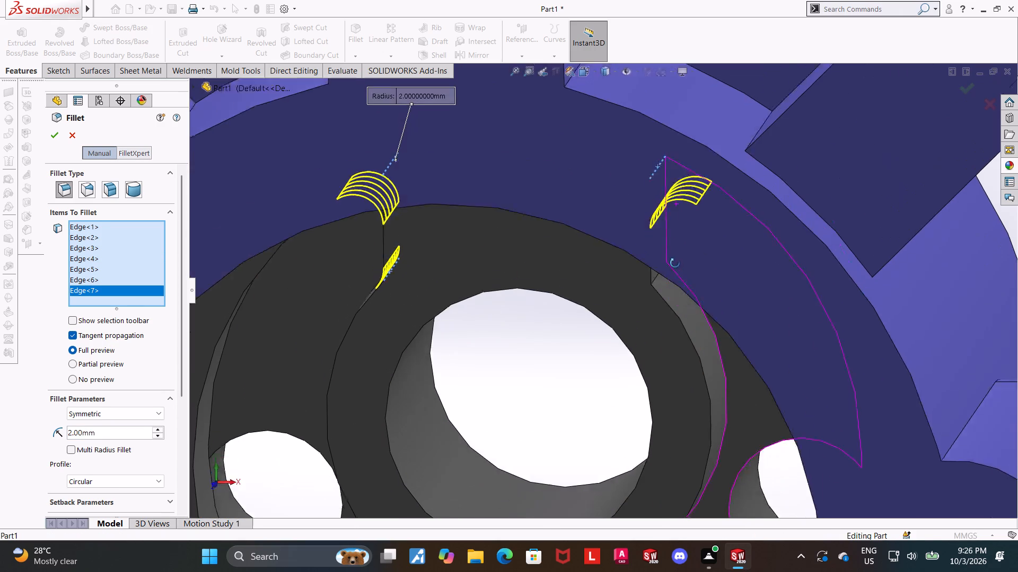
middle_drag(675, 263, 674, 266)
middle_drag(669, 289, 678, 247)
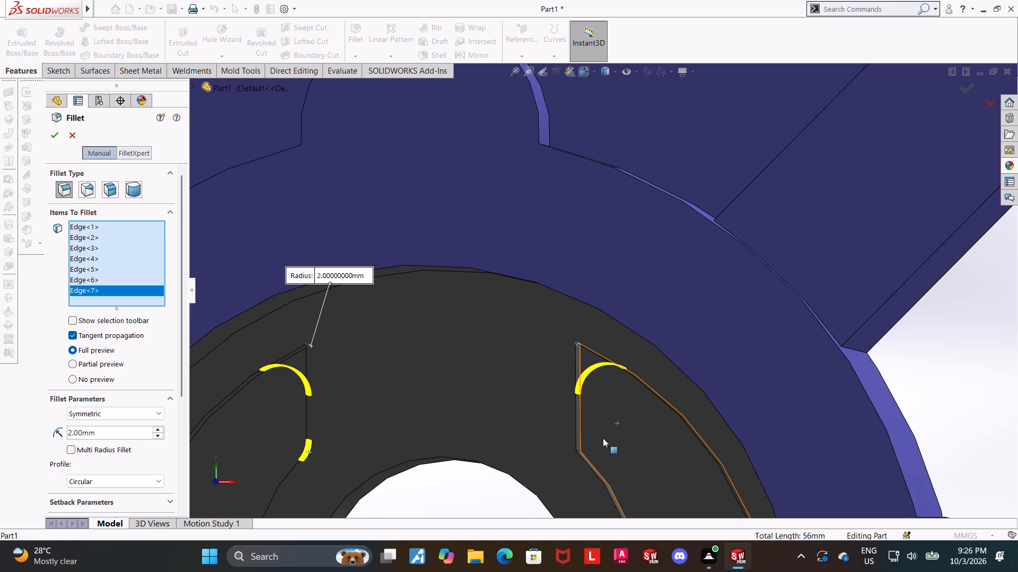
scroll(600, 439, down, 5)
middle_click(598, 437)
click(534, 416)
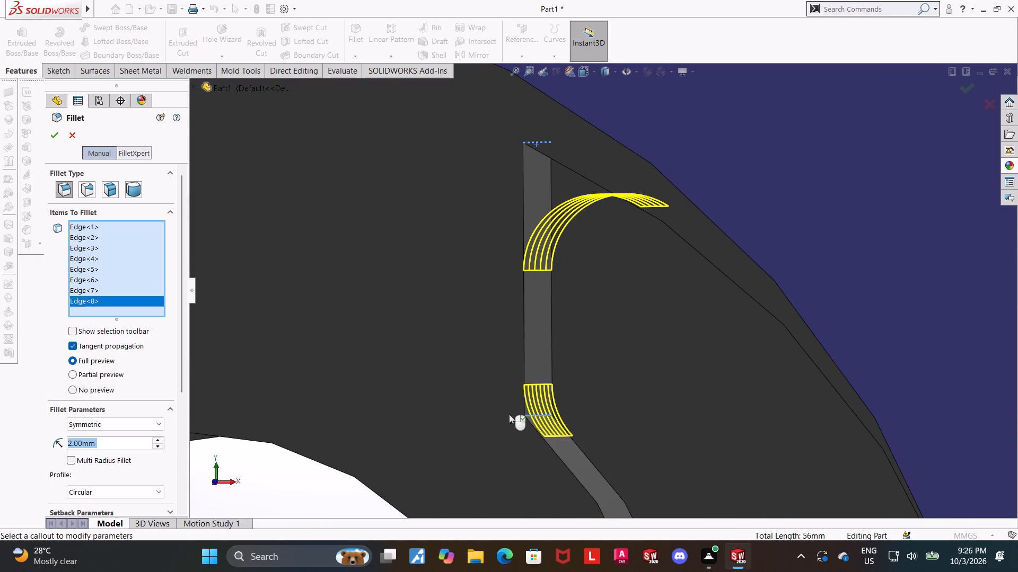
scroll(489, 411, up, 3)
click(49, 138)
Apply the standard gray colour to the new recess corner fillet feature.
scroll(644, 289, up, 9)
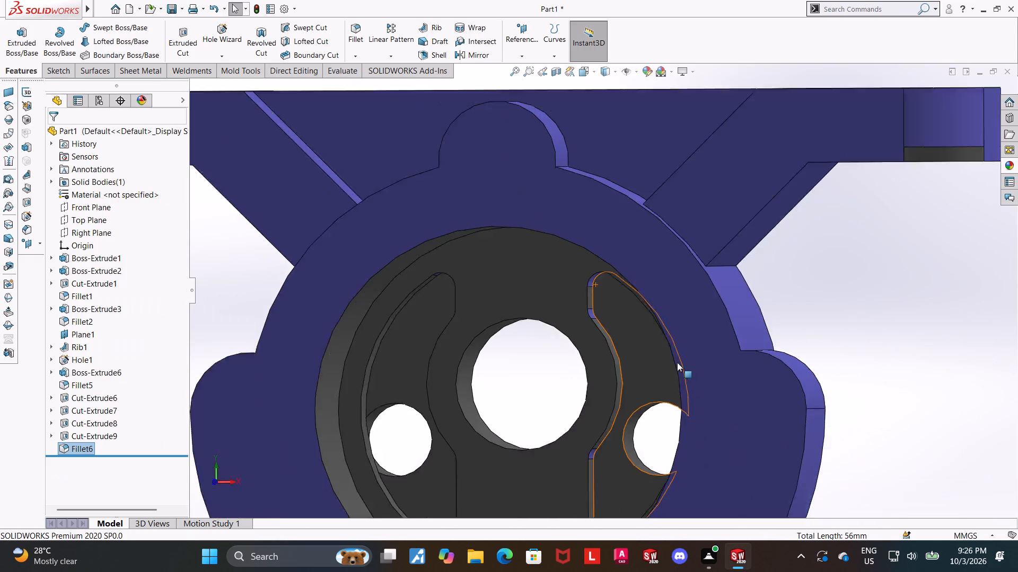
scroll(677, 362, up, 2)
click(888, 317)
scroll(583, 305, down, 5)
middle_click(618, 317)
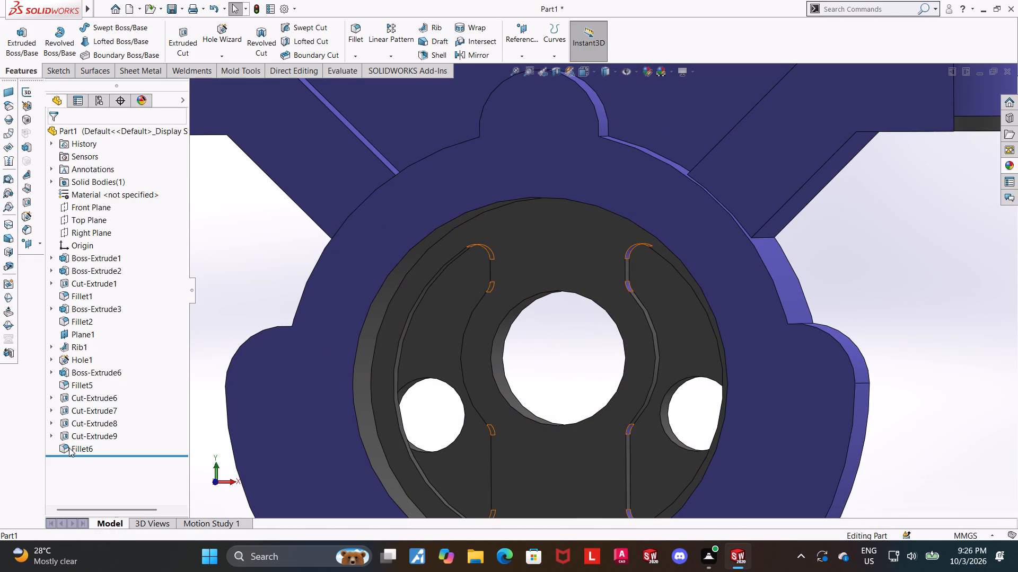
scroll(81, 443, up, 1)
right_click(81, 443)
click(121, 311)
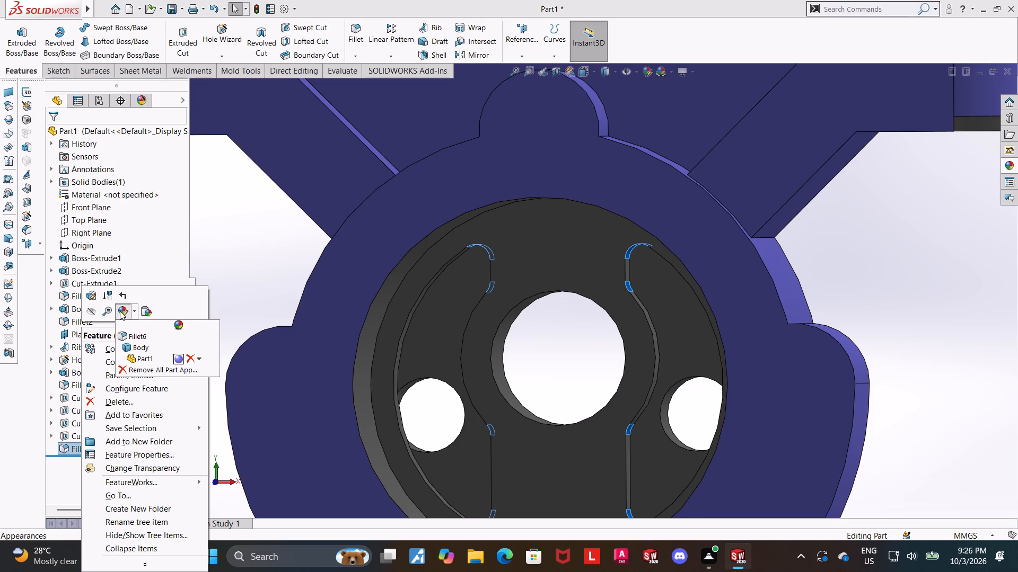
click(144, 336)
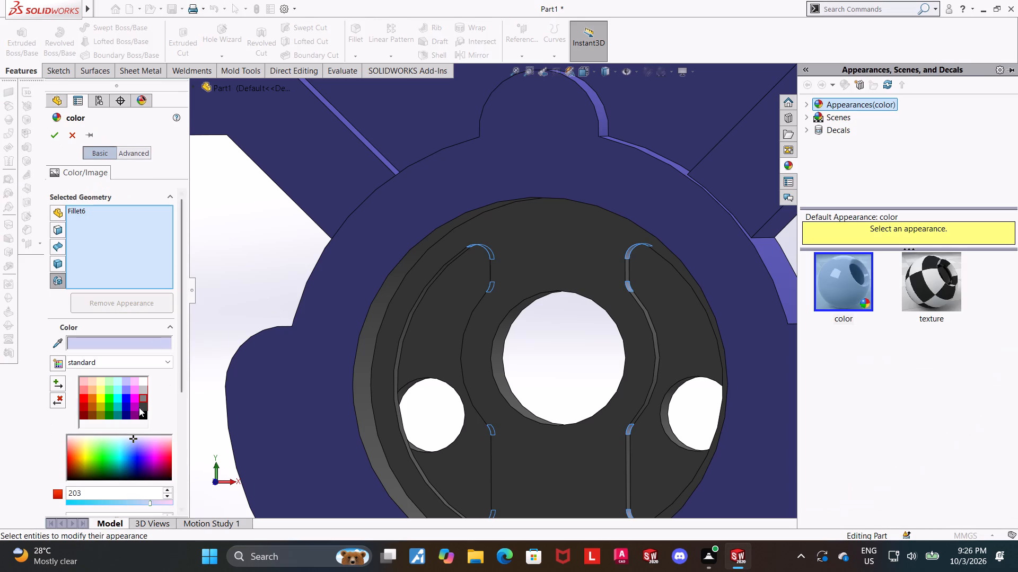
click(142, 397)
click(57, 127)
click(57, 136)
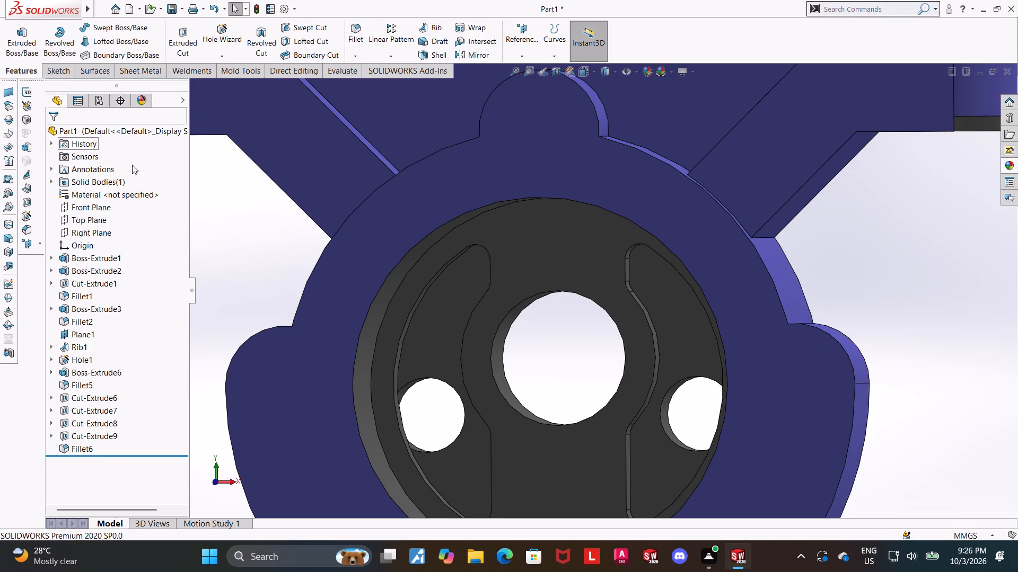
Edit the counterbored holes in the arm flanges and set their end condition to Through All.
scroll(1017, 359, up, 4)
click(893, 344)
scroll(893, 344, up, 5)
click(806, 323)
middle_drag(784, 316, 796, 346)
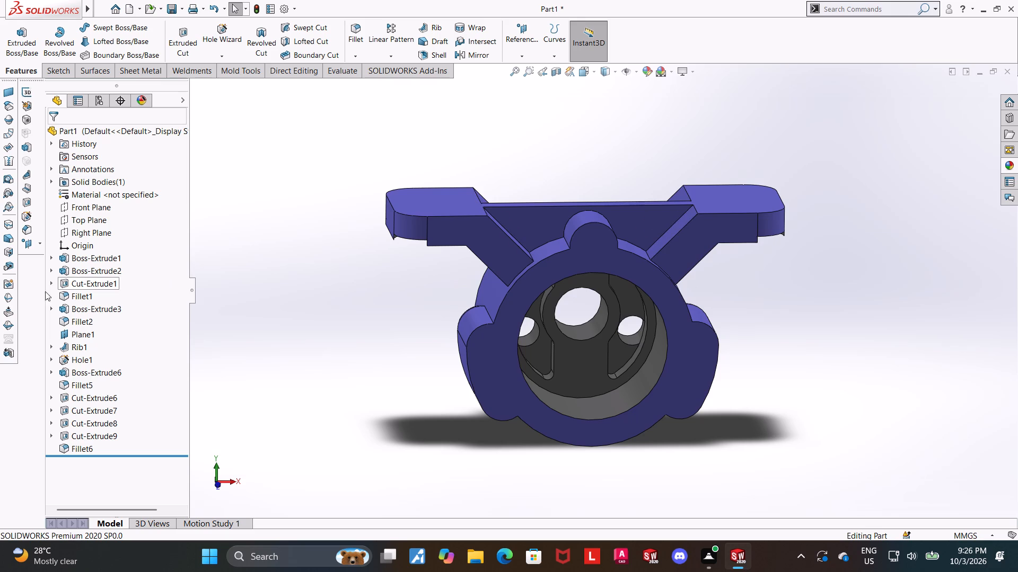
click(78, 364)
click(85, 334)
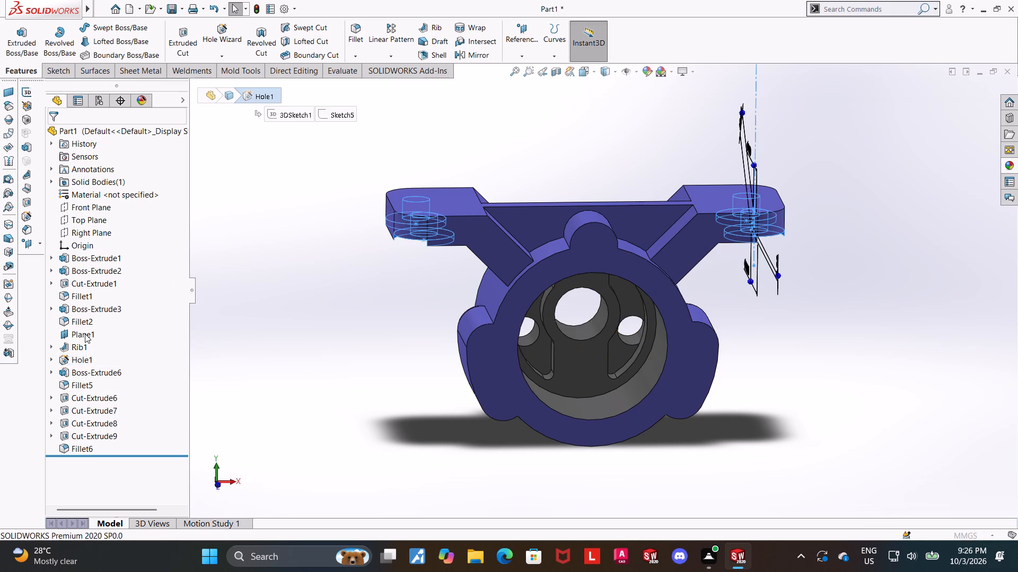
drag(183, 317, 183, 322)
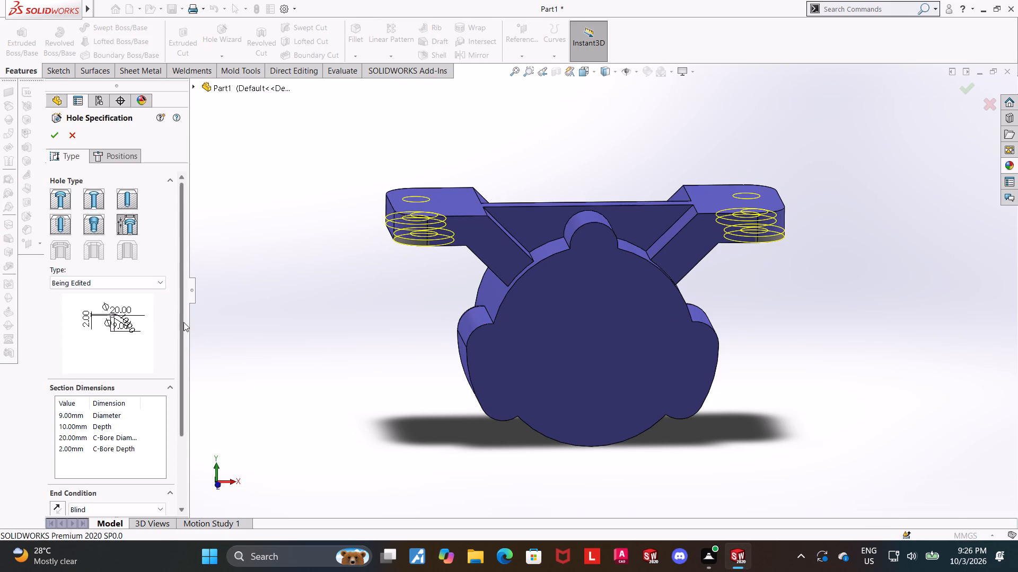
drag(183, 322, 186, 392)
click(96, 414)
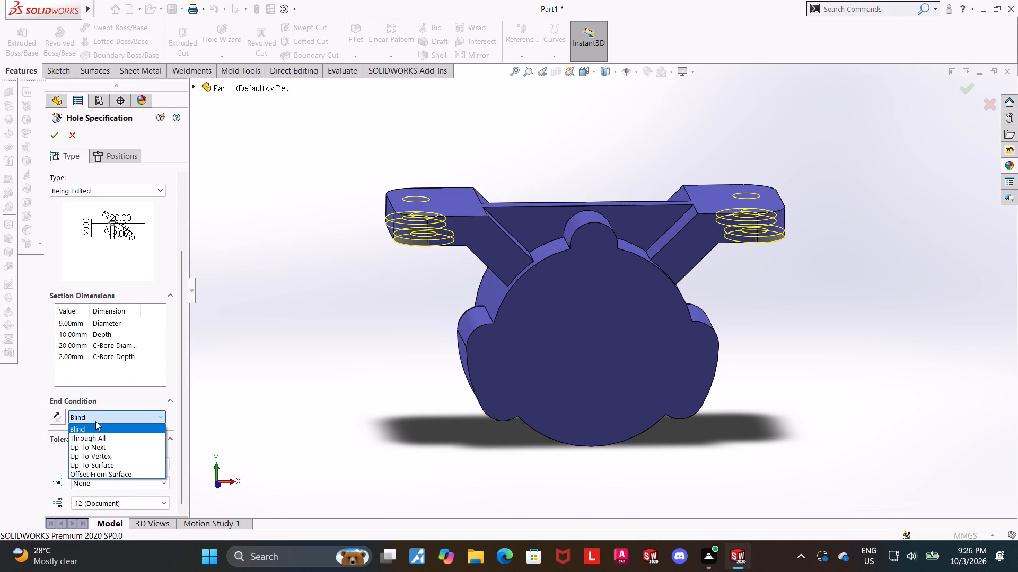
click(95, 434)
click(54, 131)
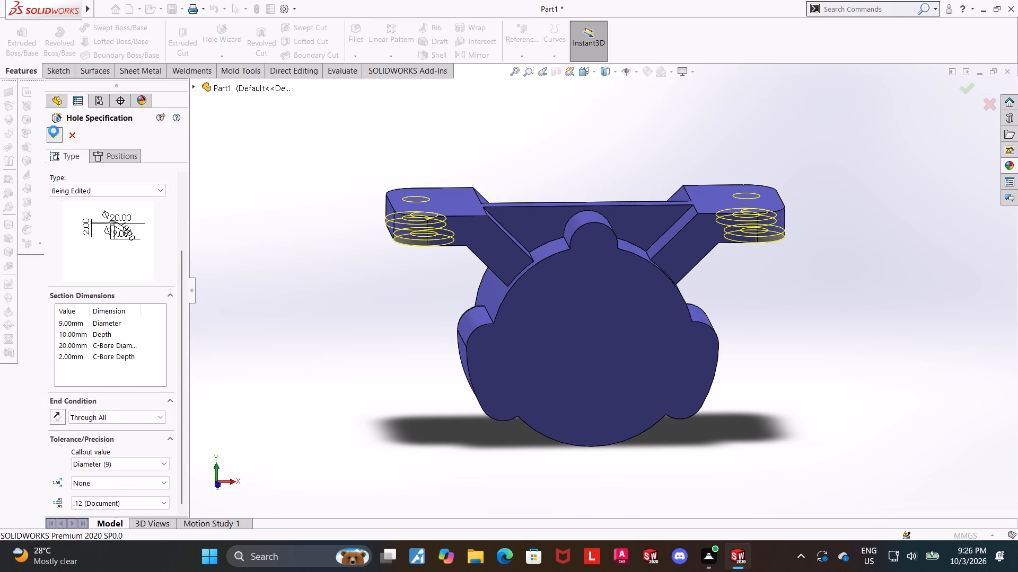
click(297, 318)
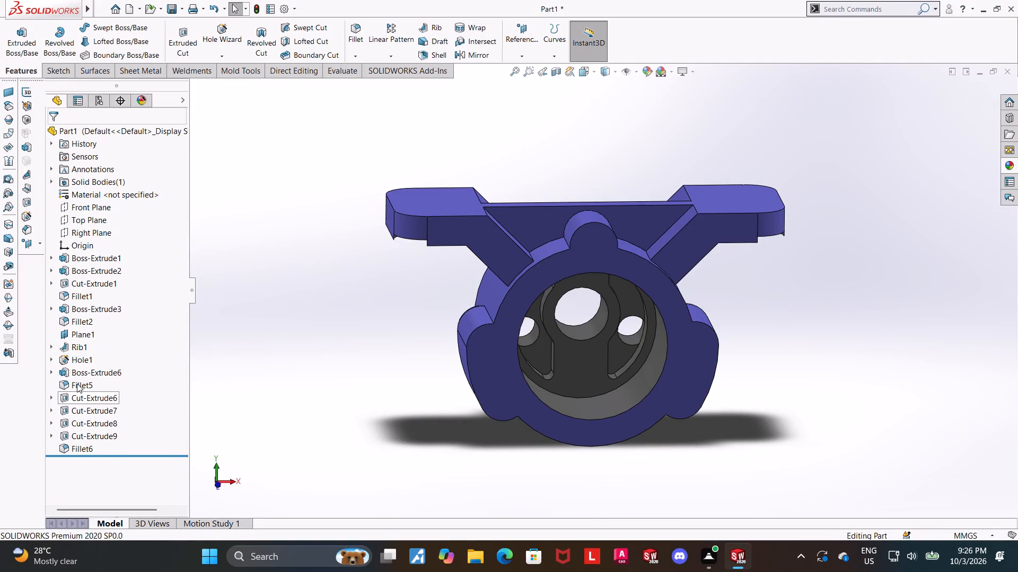
Edit the flange counterbored holes again, setting a Blind end condition with a depth of 15 mm.
click(78, 357)
click(86, 324)
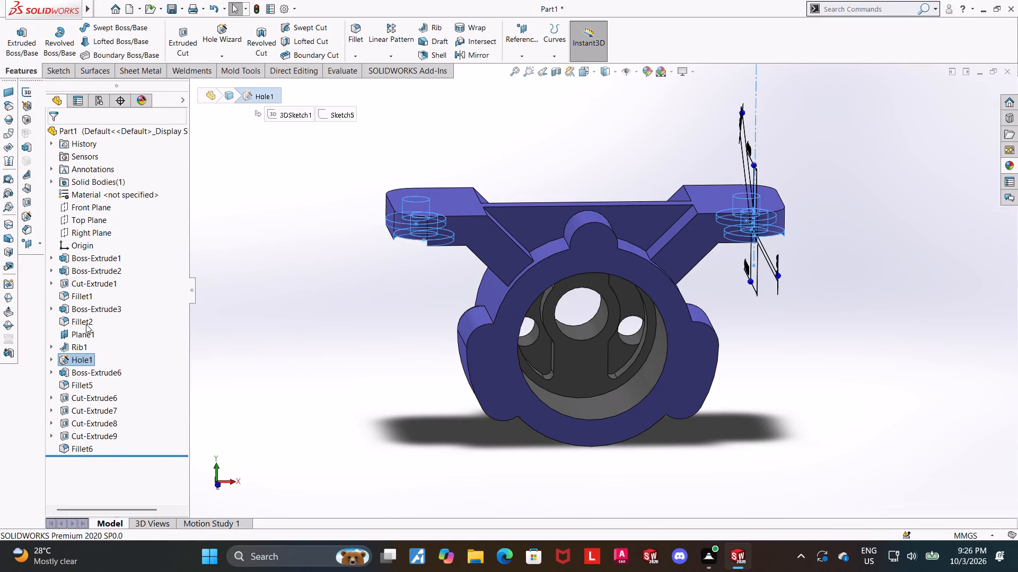
drag(186, 396, 170, 471)
click(90, 419)
click(91, 428)
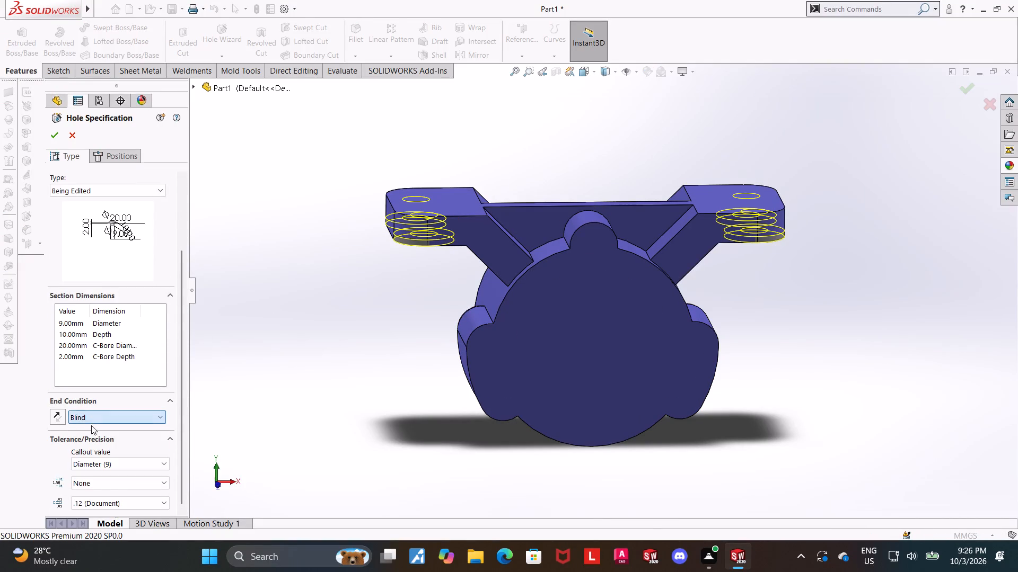
double_click(81, 334)
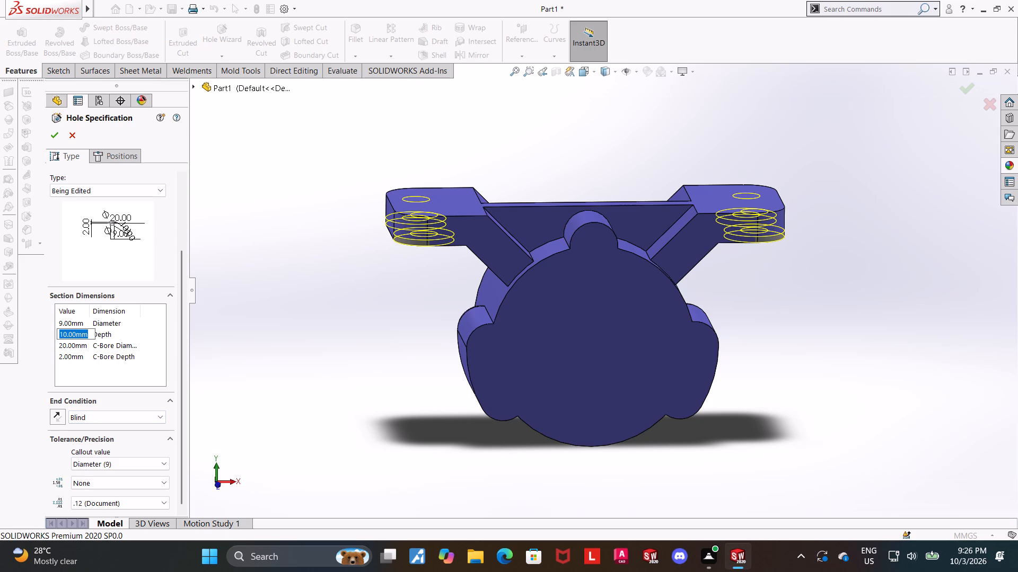
text(15)
key(Return)
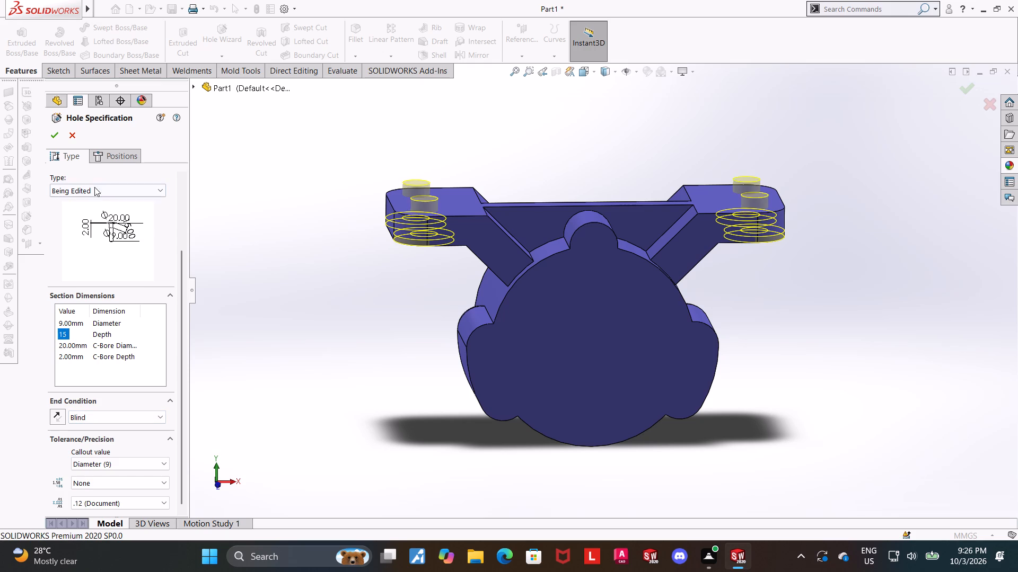
click(58, 133)
click(361, 339)
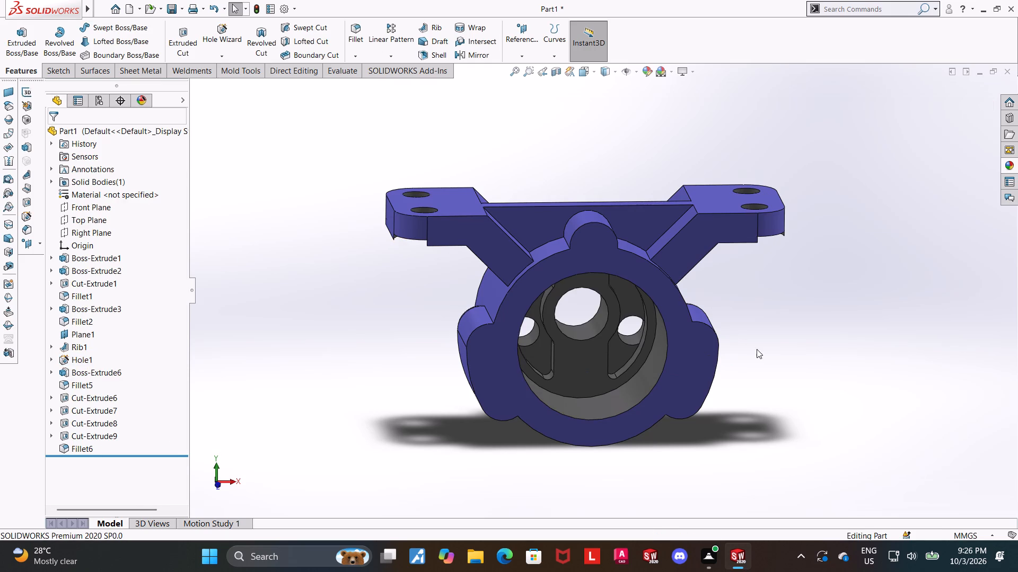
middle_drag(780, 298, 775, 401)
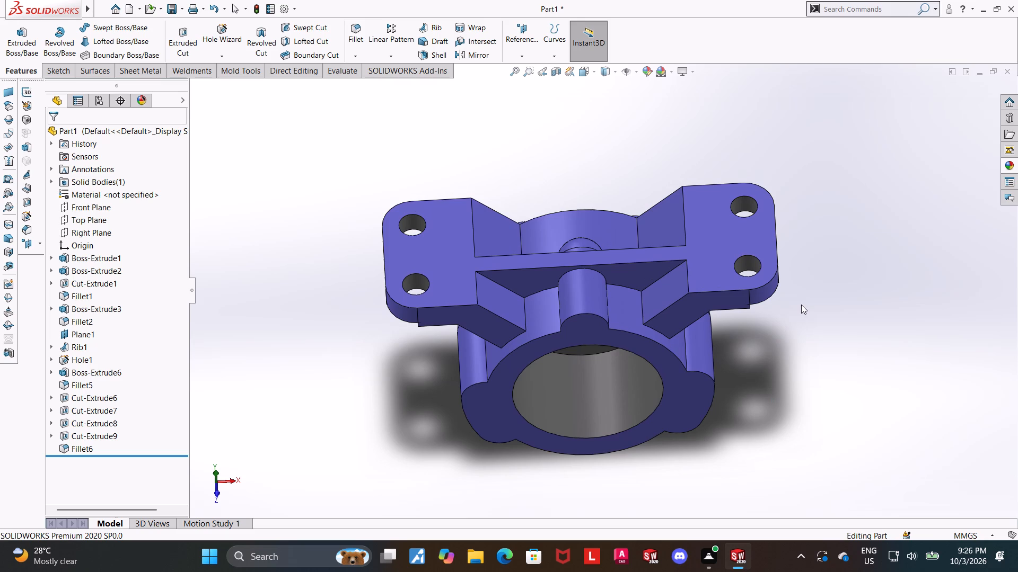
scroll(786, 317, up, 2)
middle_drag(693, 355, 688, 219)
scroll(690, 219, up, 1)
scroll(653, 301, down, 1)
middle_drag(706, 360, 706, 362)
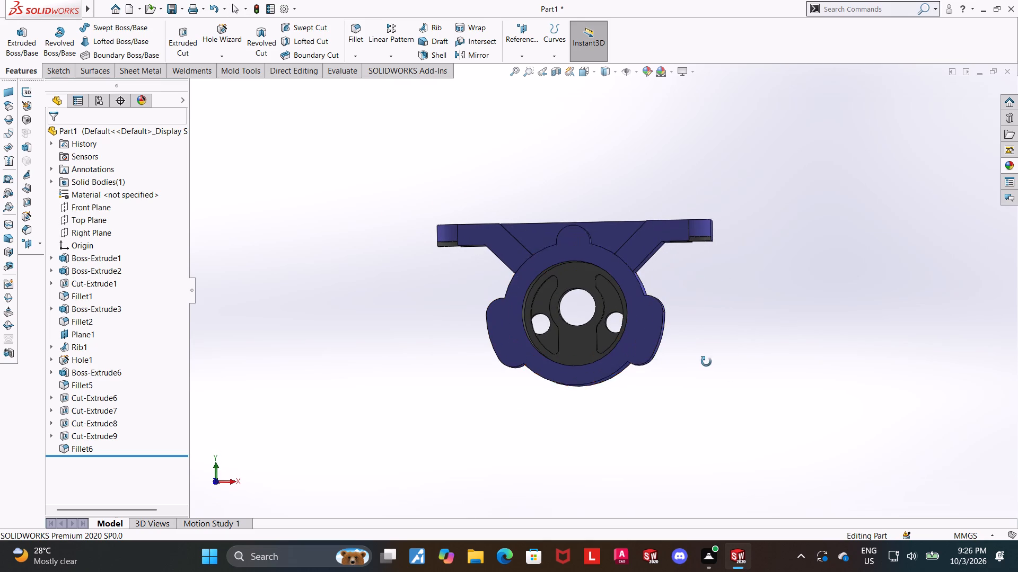
Start a Hole Wizard straight tapped hole using the DIN standard, Bottoming Tapped Hole type and size M8.
middle_drag(706, 362, 706, 375)
middle_drag(689, 343, 888, 324)
scroll(696, 337, up, 1)
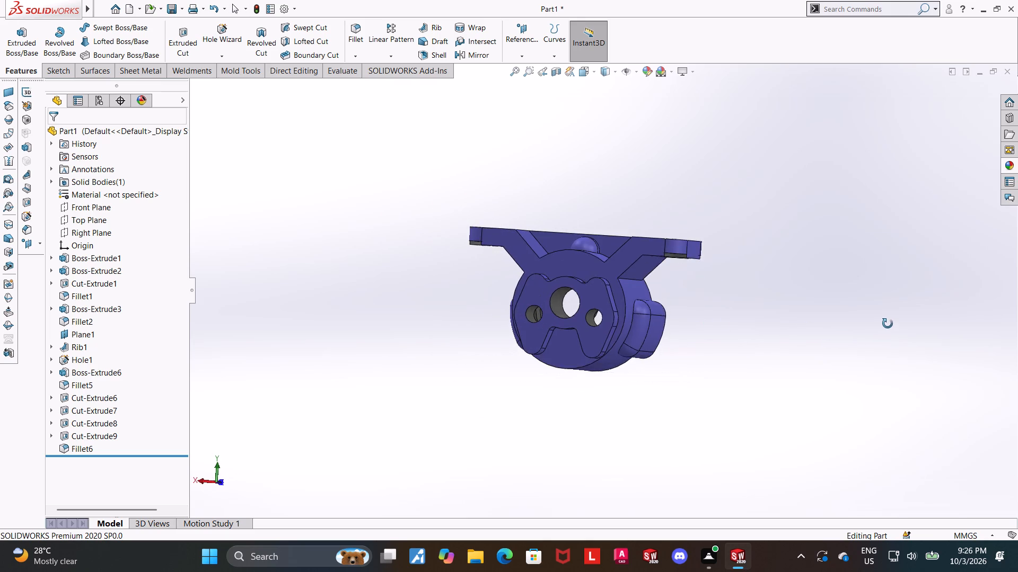
middle_drag(888, 324, 715, 339)
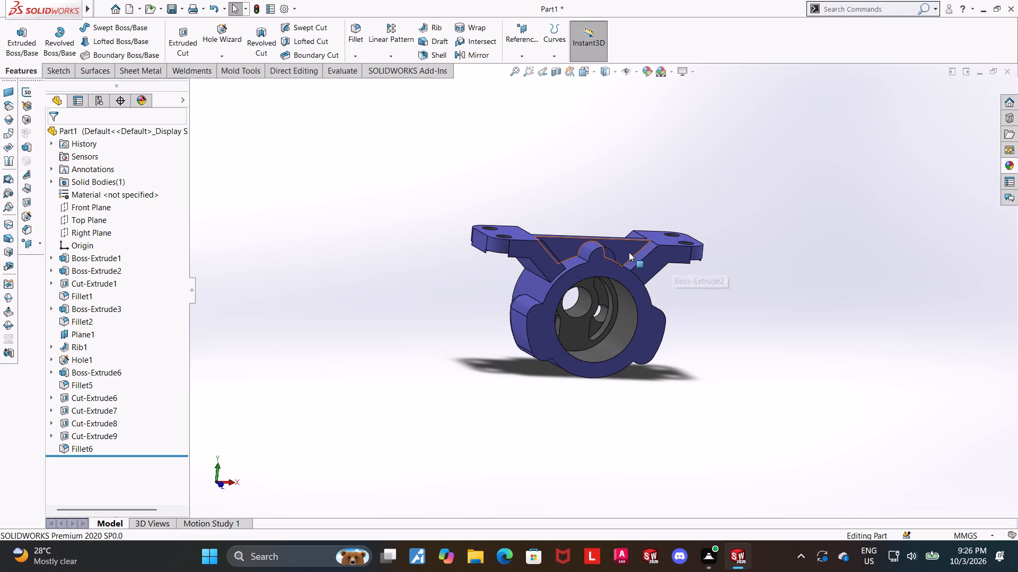
click(580, 75)
click(541, 324)
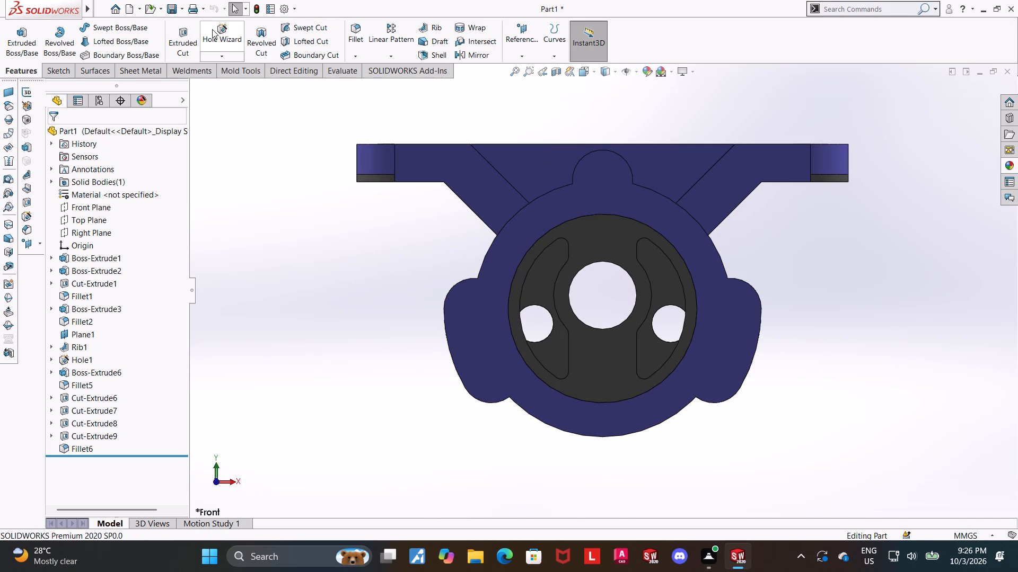
click(212, 29)
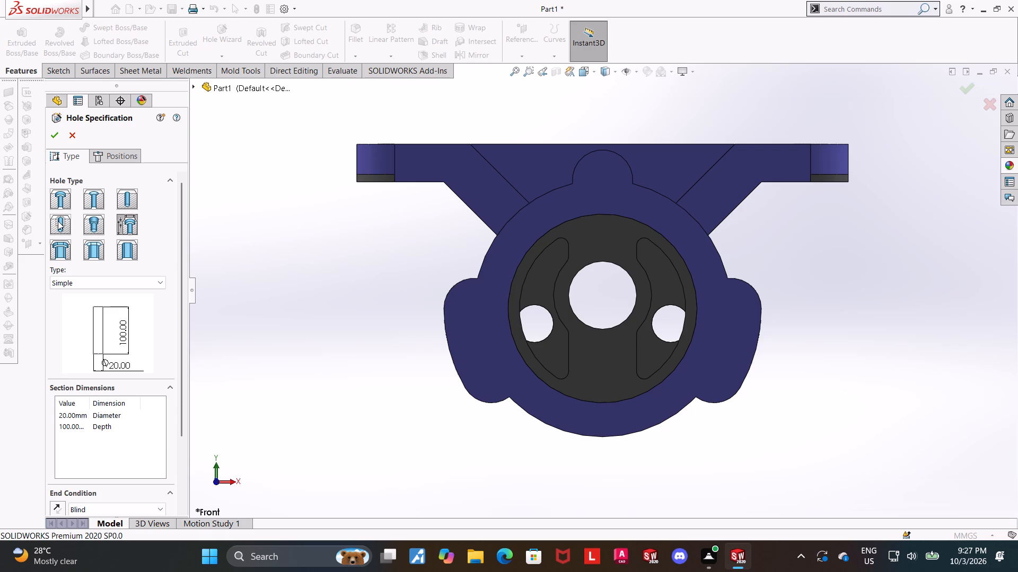
click(58, 225)
drag(184, 316, 184, 396)
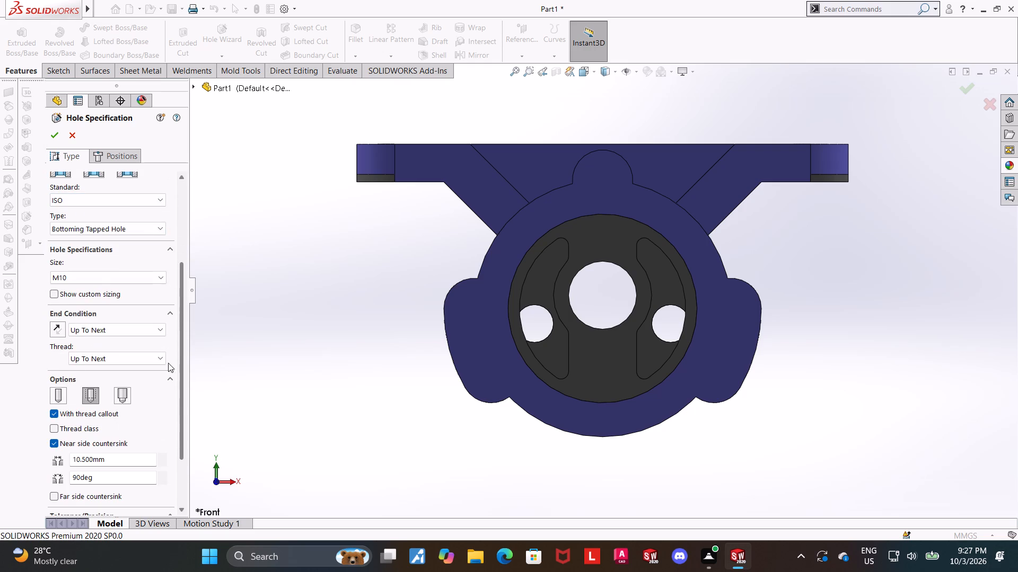
click(83, 195)
scroll(66, 264, up, 3)
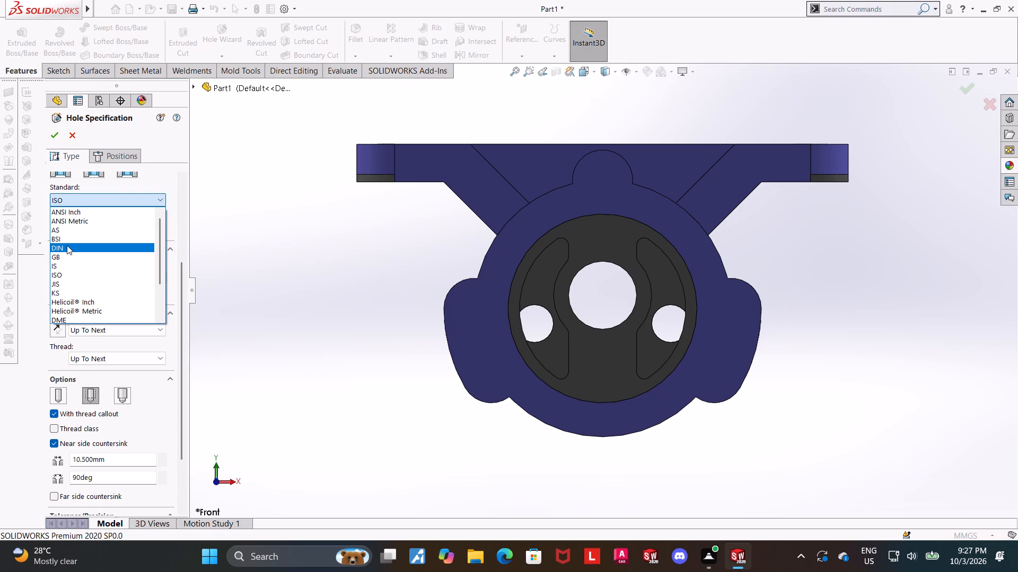
click(69, 247)
click(83, 283)
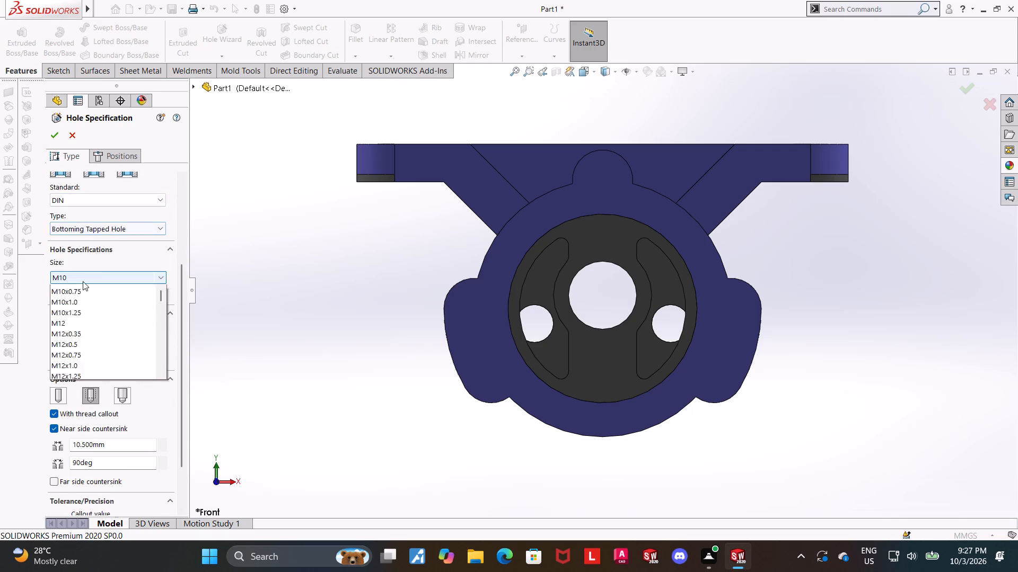
scroll(71, 328, up, 2)
click(72, 300)
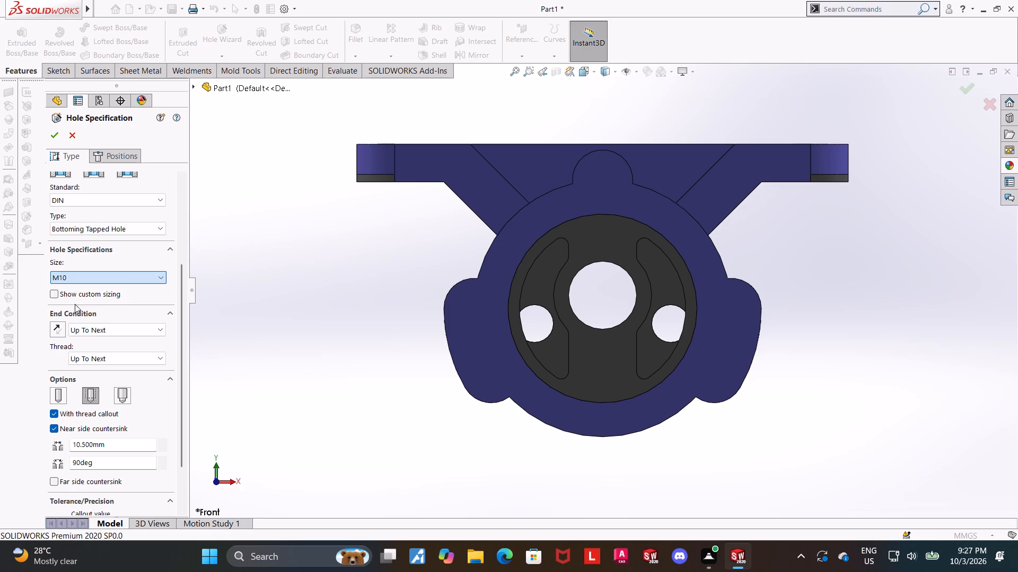
Set the tapped hole's end condition to Blind with a 25 mm hole depth and a 20 mm thread depth.
click(113, 328)
click(93, 342)
drag(106, 347, 90, 347)
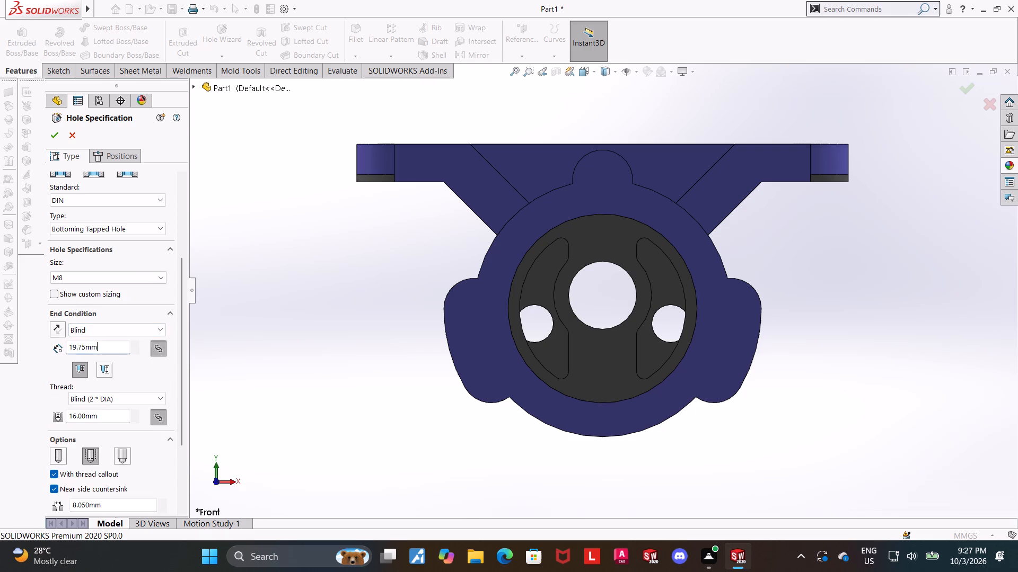
drag(90, 347, 0, 336)
text(25)
key(Return)
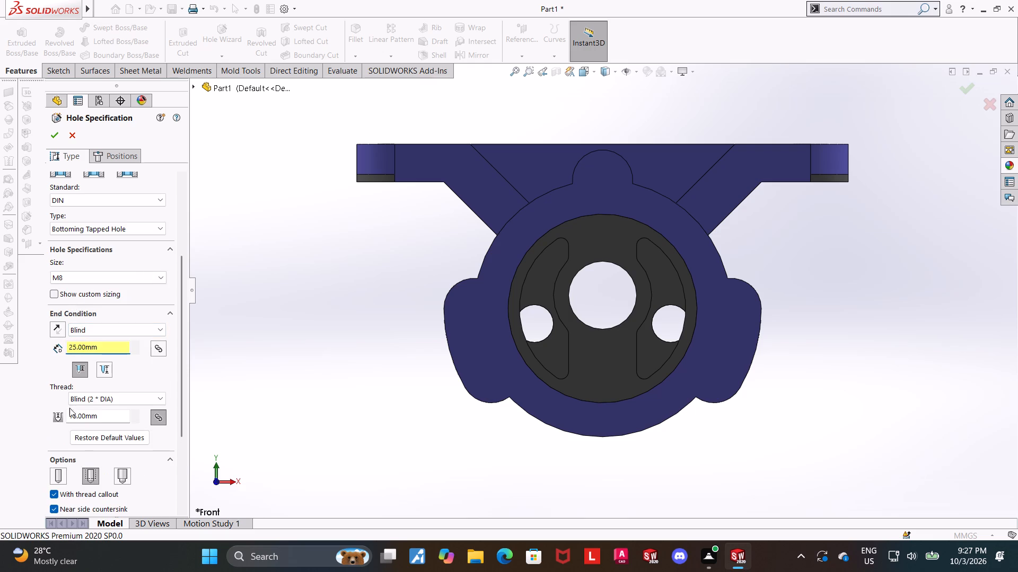
drag(108, 420, 0, 394)
text(20)
key(Return)
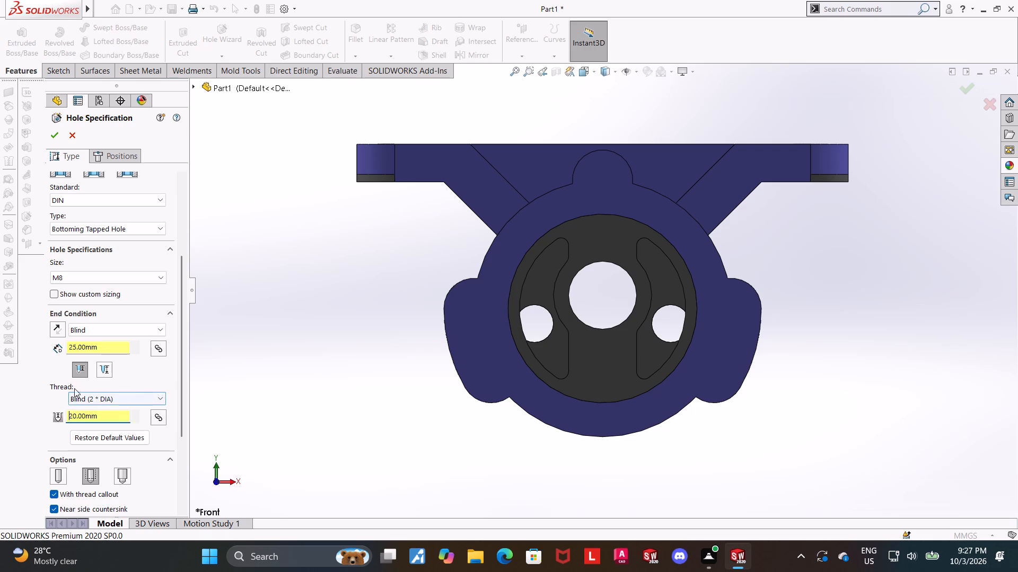
Place the M8 tapped hole on the front face with a 3D sketch, concentric with the top boss's rounded edge, and complete it.
click(114, 154)
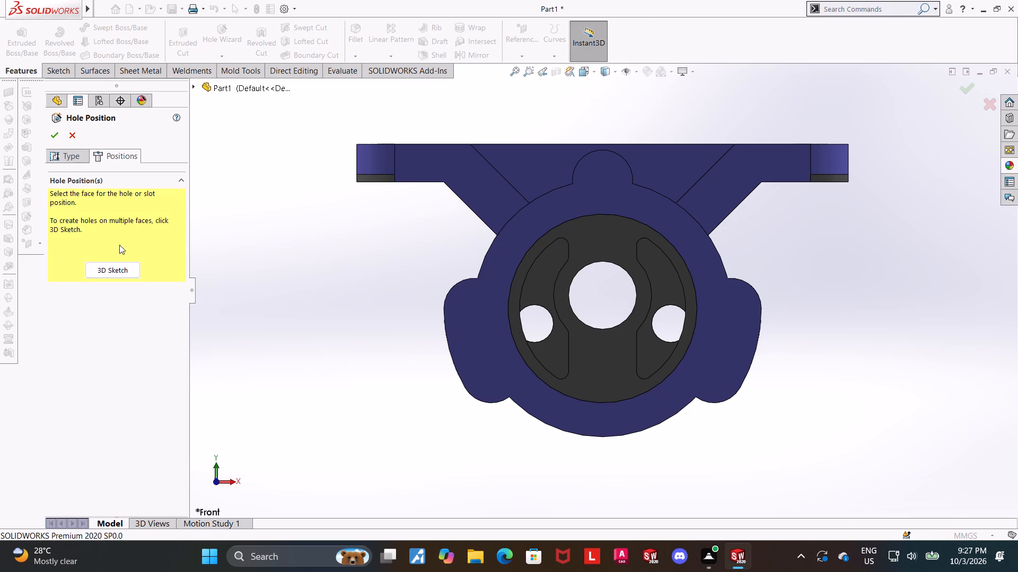
click(120, 273)
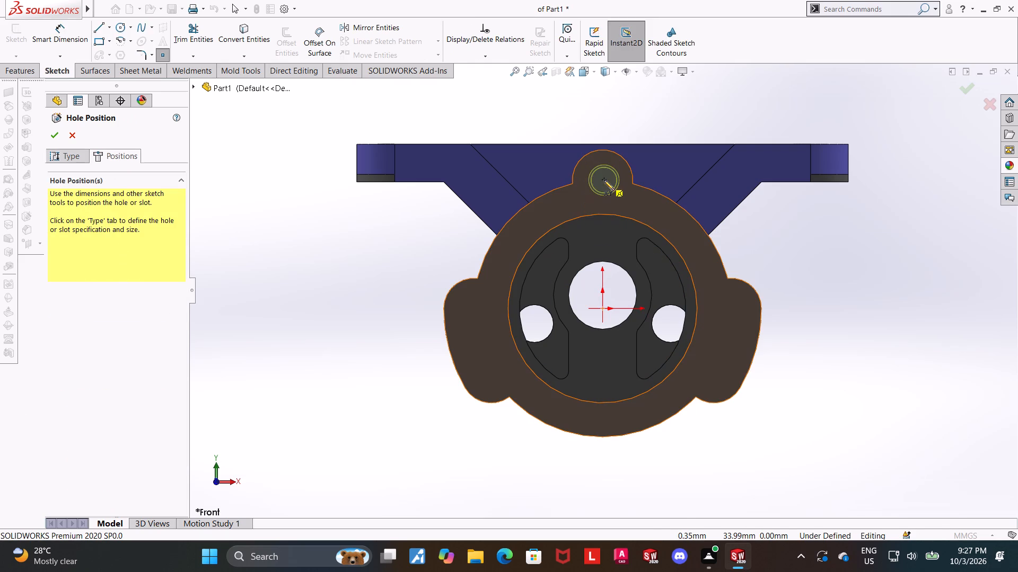
click(604, 180)
key(Escape)
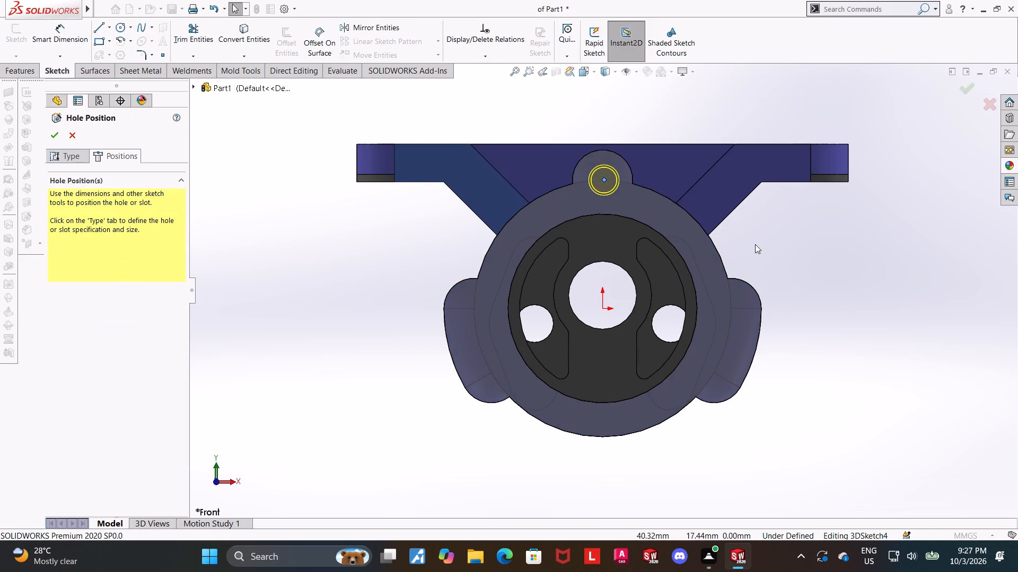
middle_drag(755, 249, 734, 307)
scroll(569, 218, down, 4)
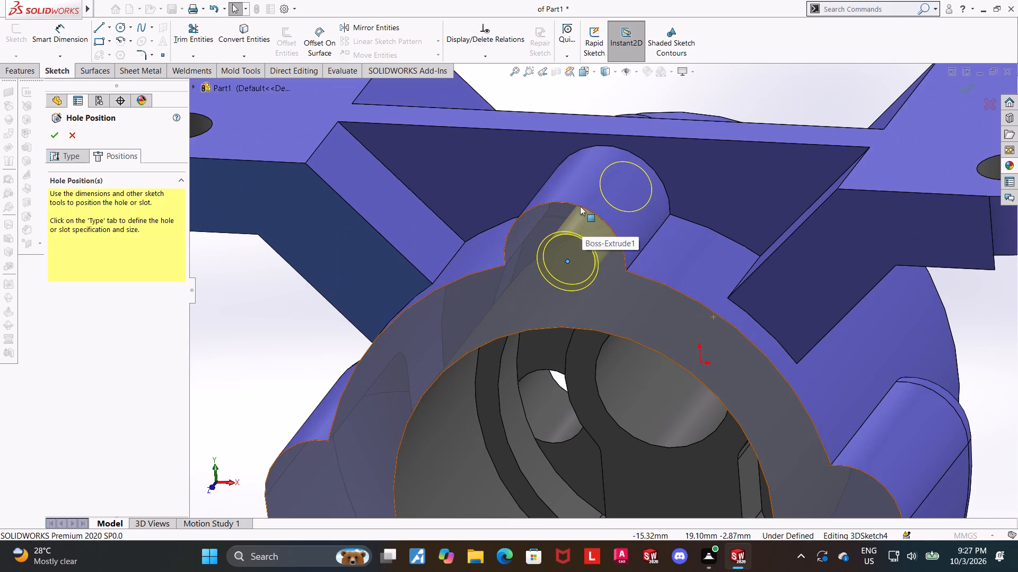
ctrl+click(579, 204)
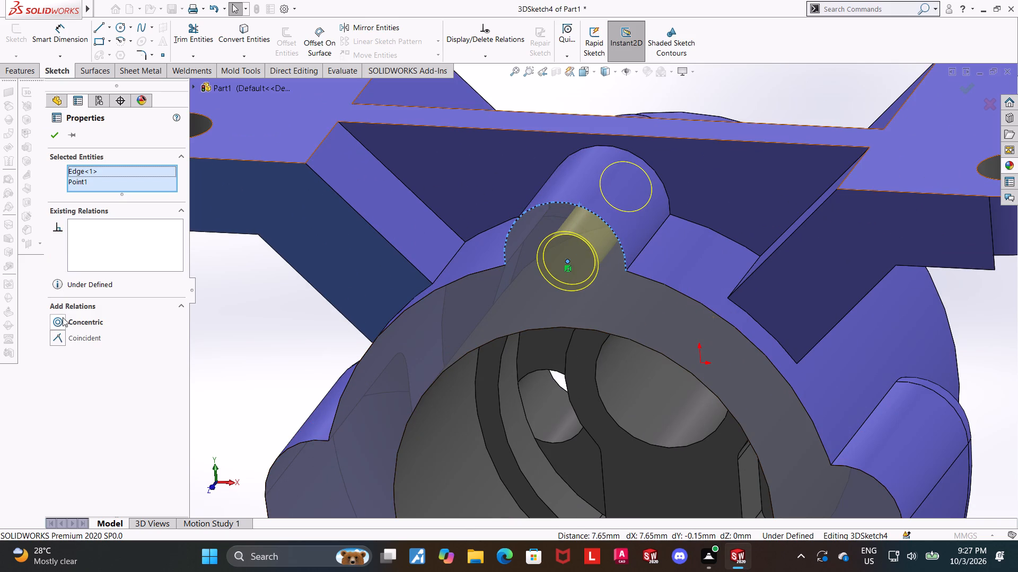
click(61, 322)
click(51, 132)
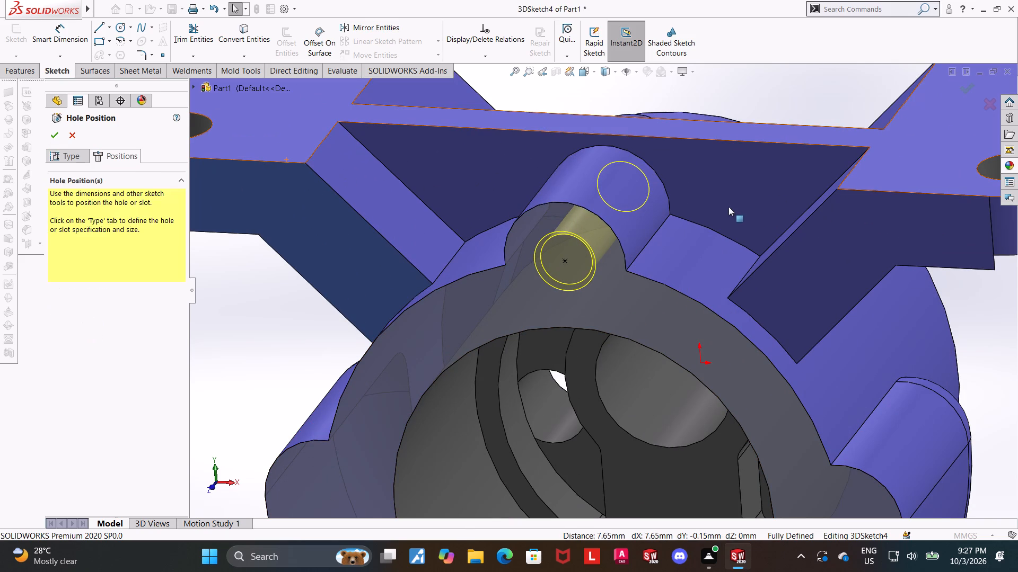
click(49, 135)
scroll(622, 206, up, 4)
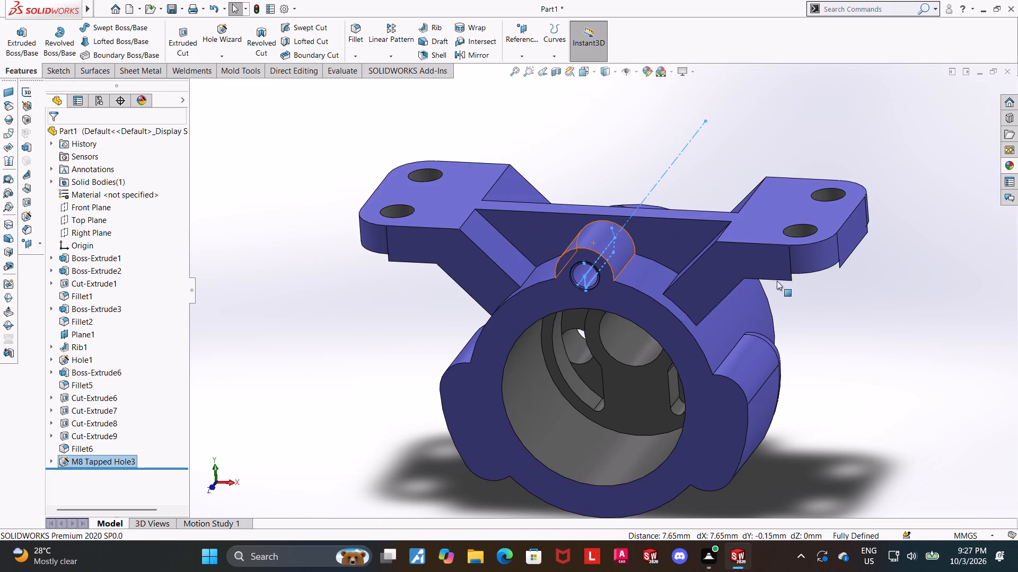
click(872, 334)
Circular-pattern the M8 tapped hole around the large bore's cylindrical face with 3 equally spaced instances over 360 degrees.
scroll(573, 276, down, 4)
scroll(779, 272, up, 5)
middle_drag(784, 297, 798, 285)
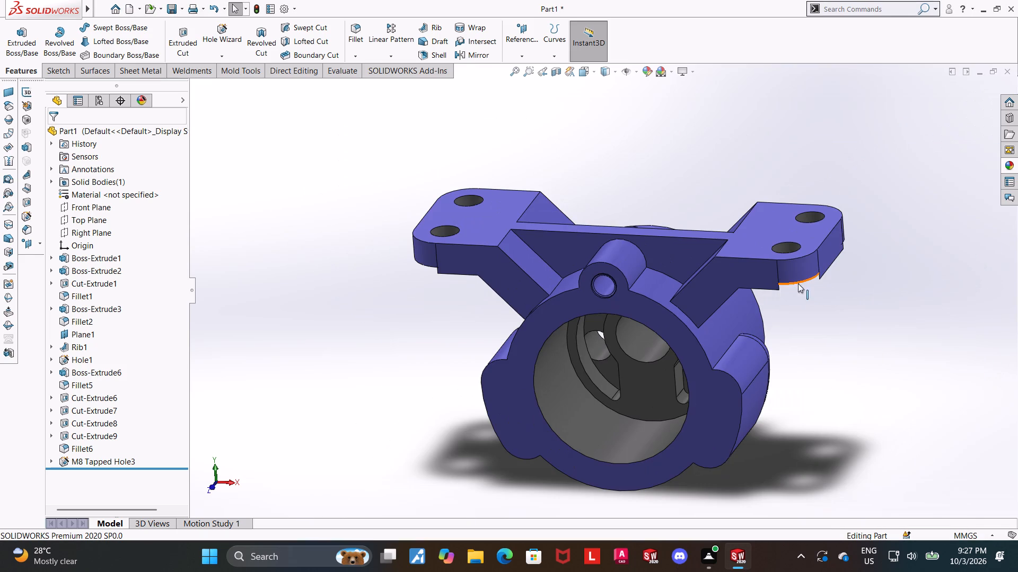
middle_drag(822, 311, 824, 288)
scroll(813, 304, up, 4)
scroll(561, 283, down, 4)
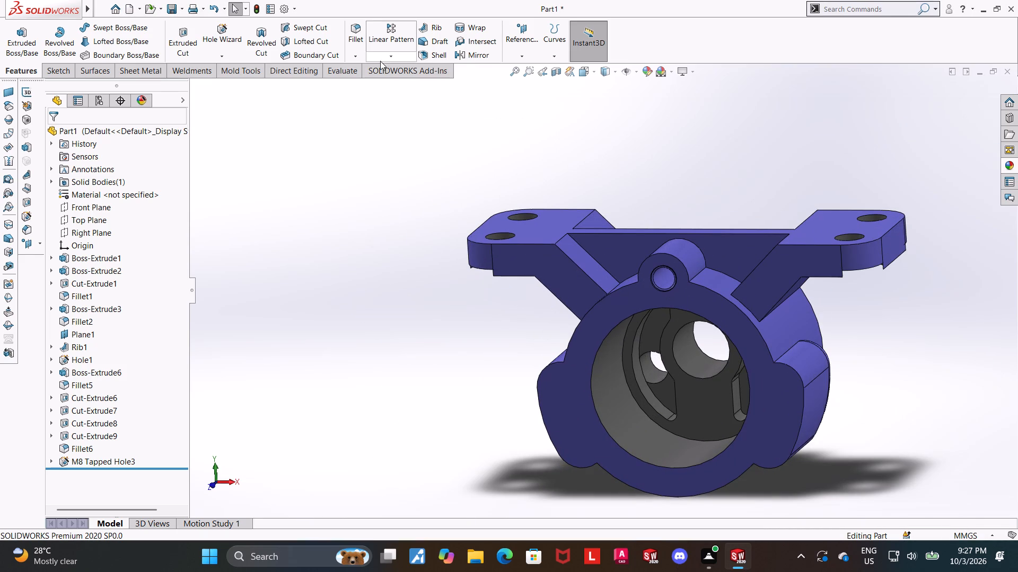
click(384, 55)
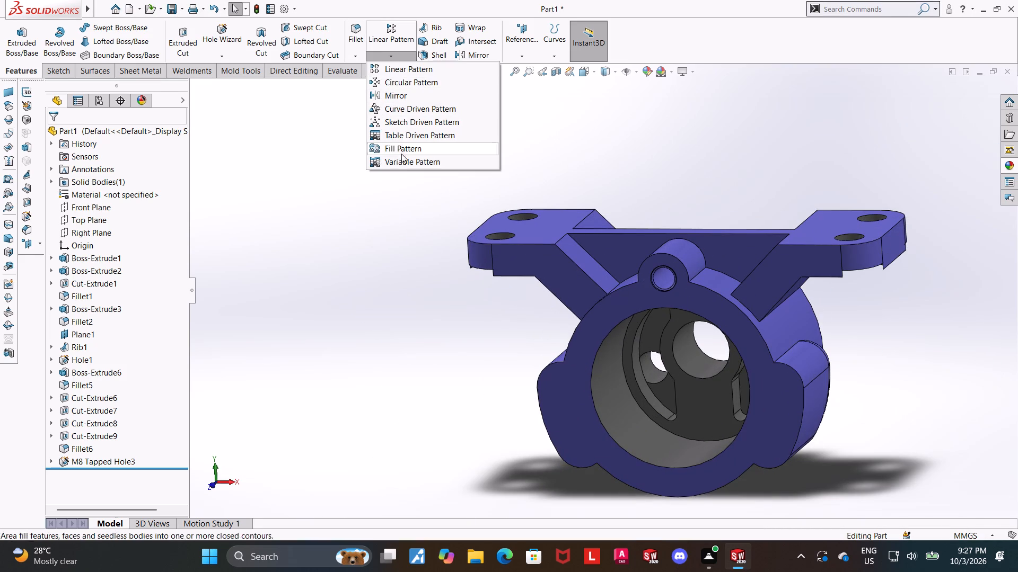
click(401, 83)
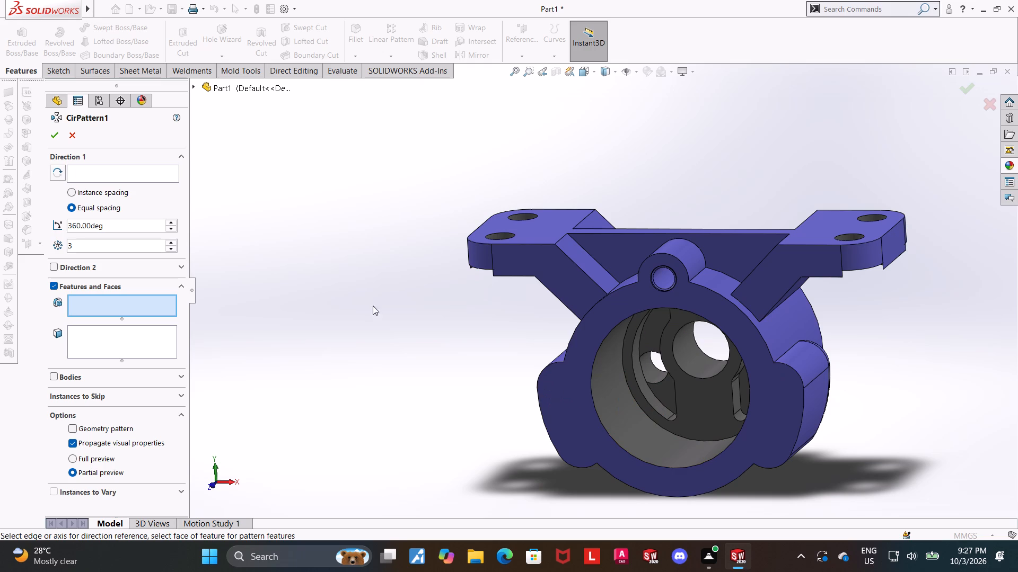
click(666, 279)
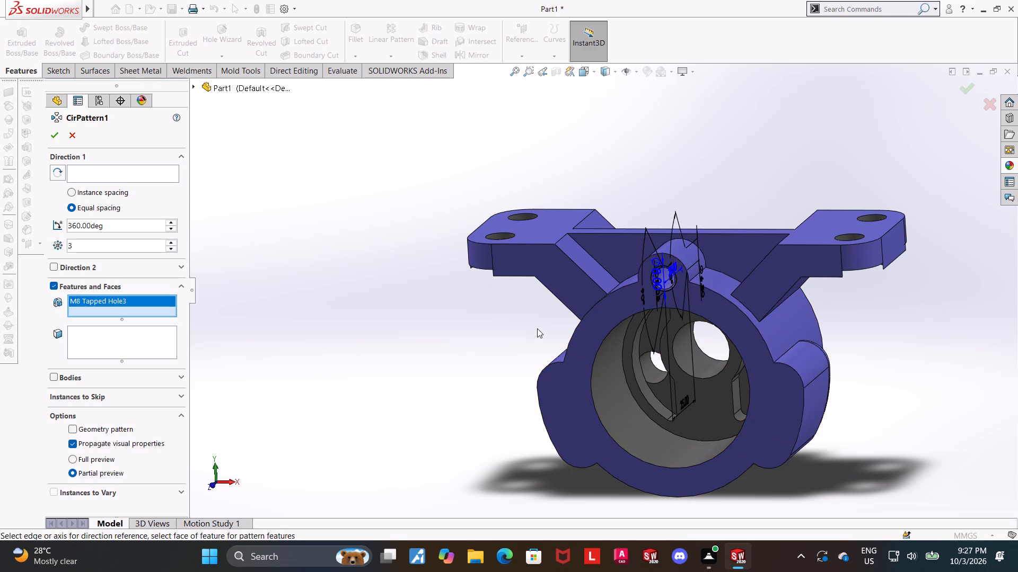
click(104, 175)
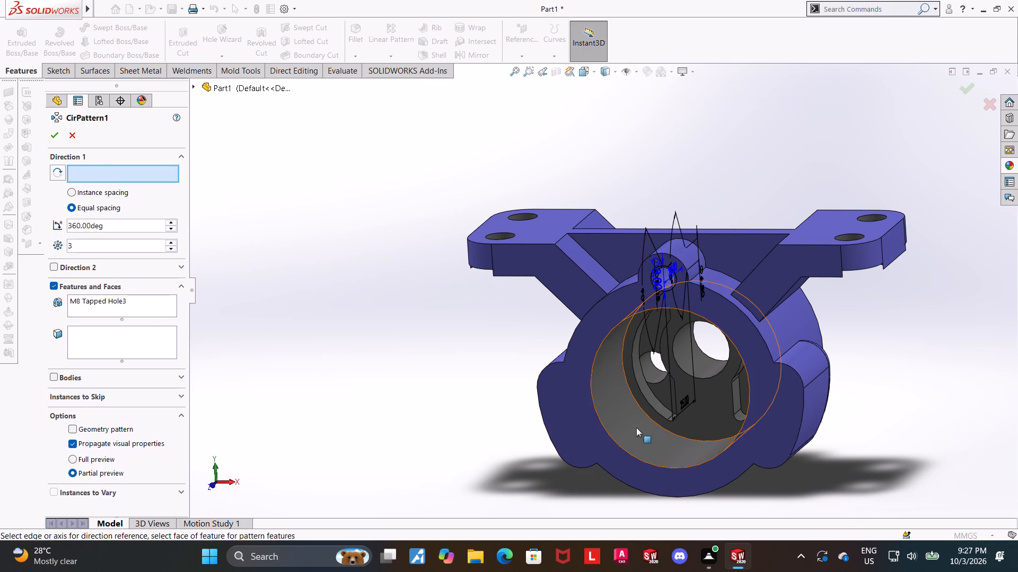
click(636, 427)
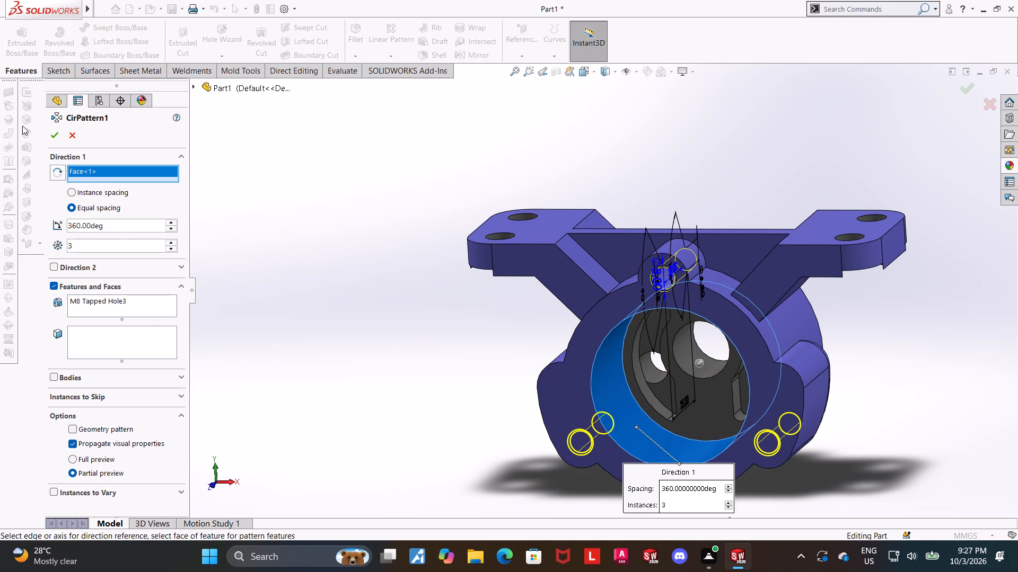
click(55, 138)
scroll(878, 339, up, 3)
click(872, 341)
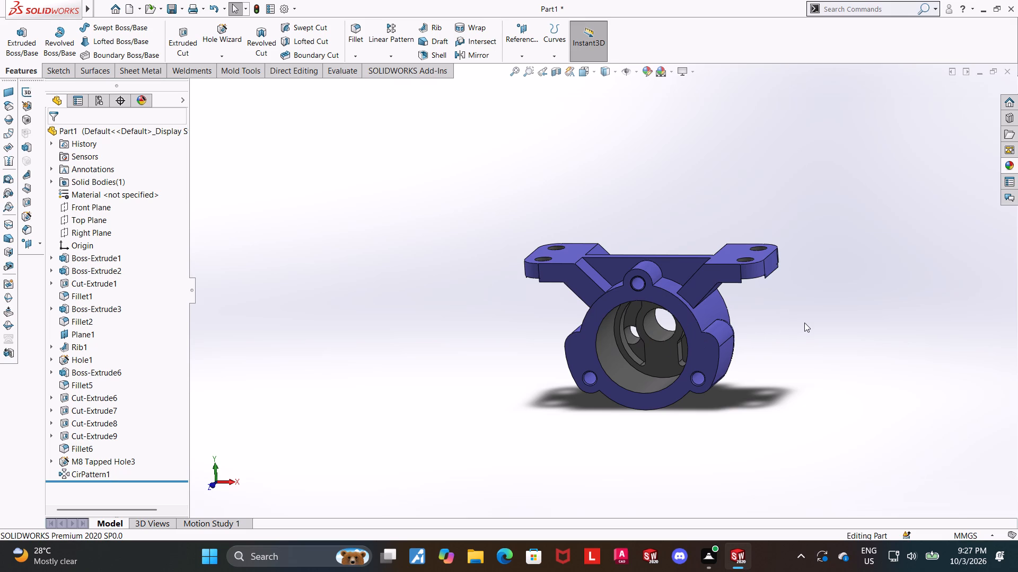
Apply the standard gray colour to both the M8 tapped hole feature and its circular pattern.
middle_drag(806, 358, 810, 358)
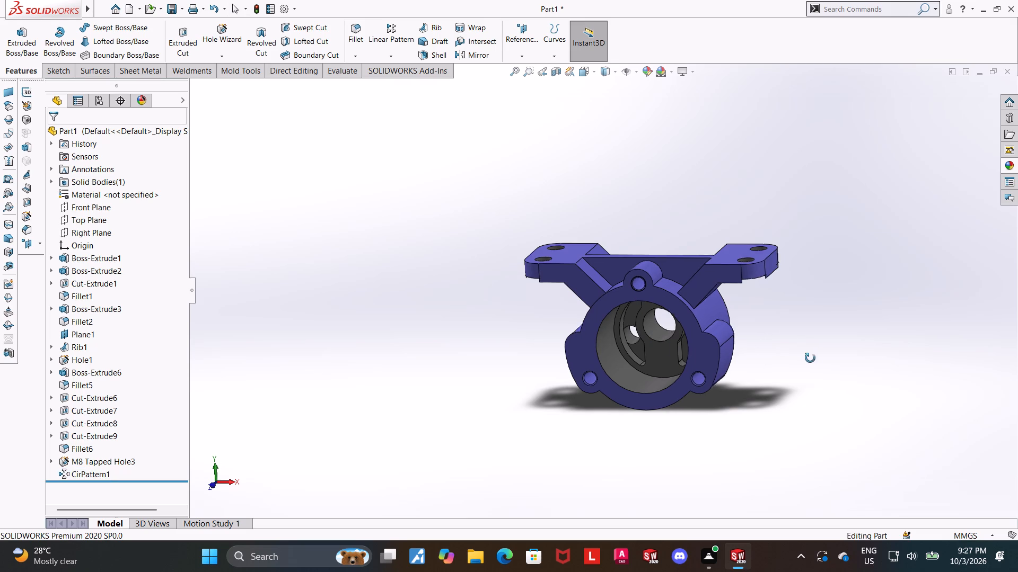
middle_drag(810, 358, 815, 358)
middle_drag(773, 362, 784, 351)
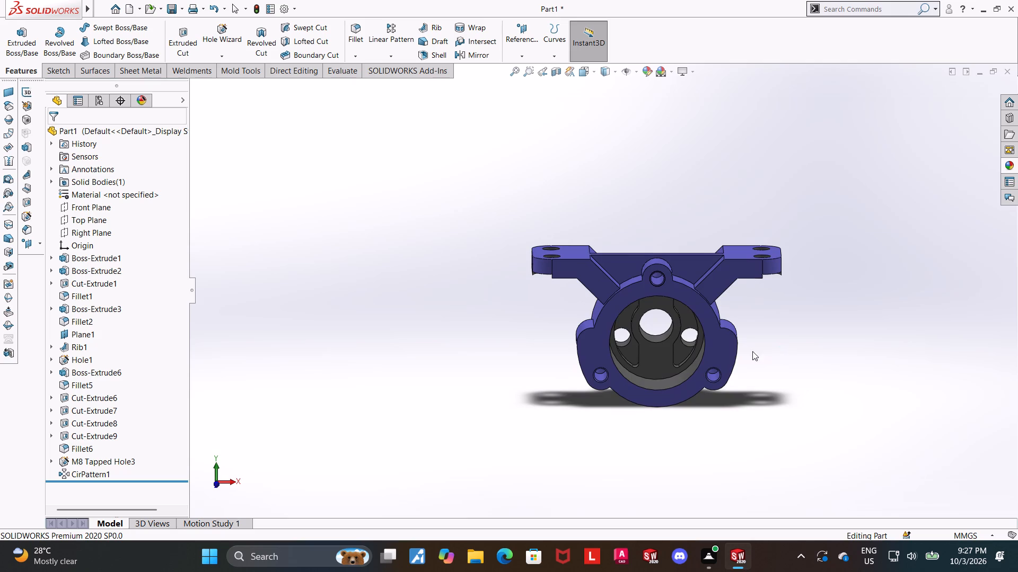
middle_drag(770, 356, 771, 344)
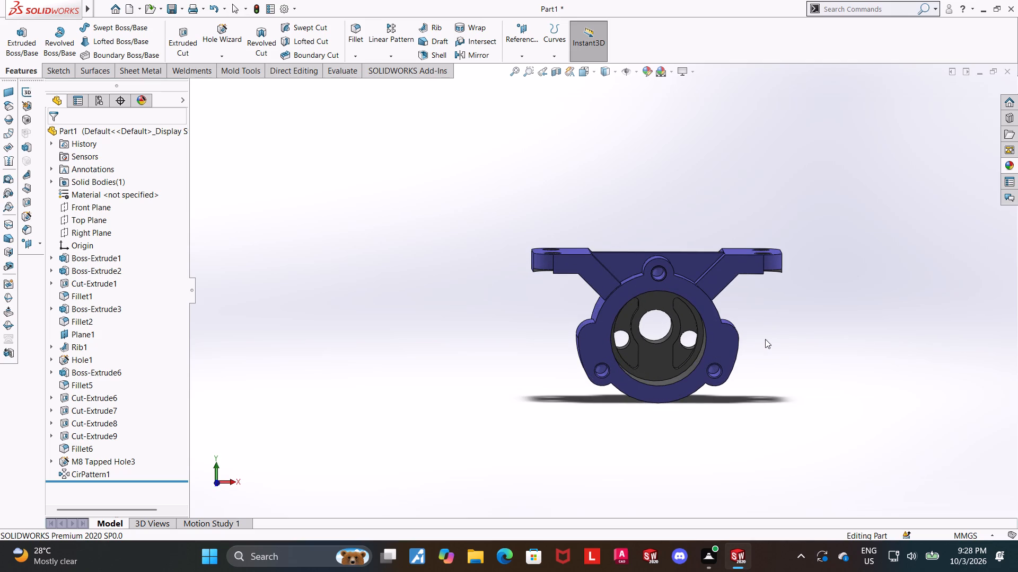
scroll(735, 344, down, 3)
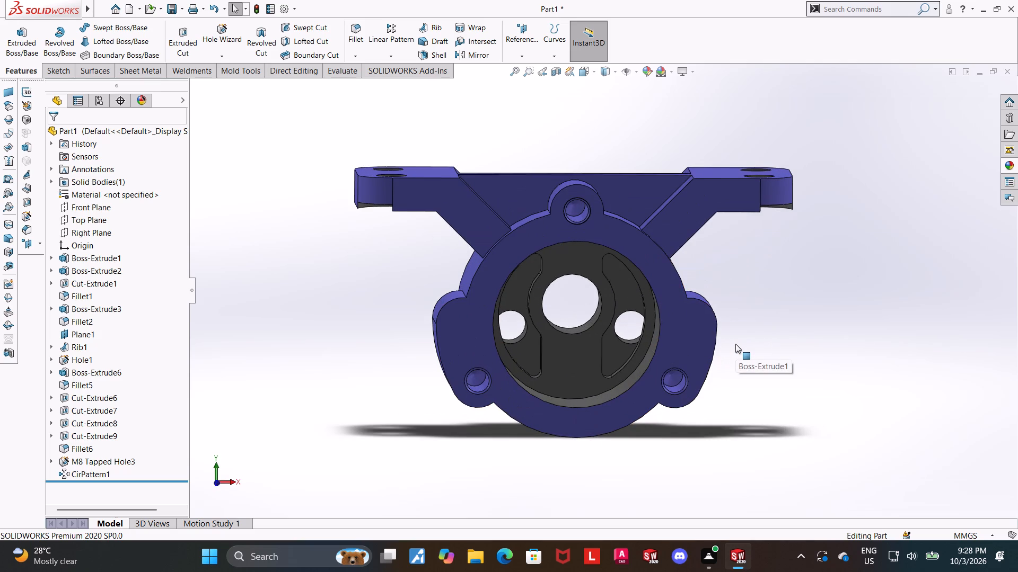
middle_drag(635, 344, 612, 343)
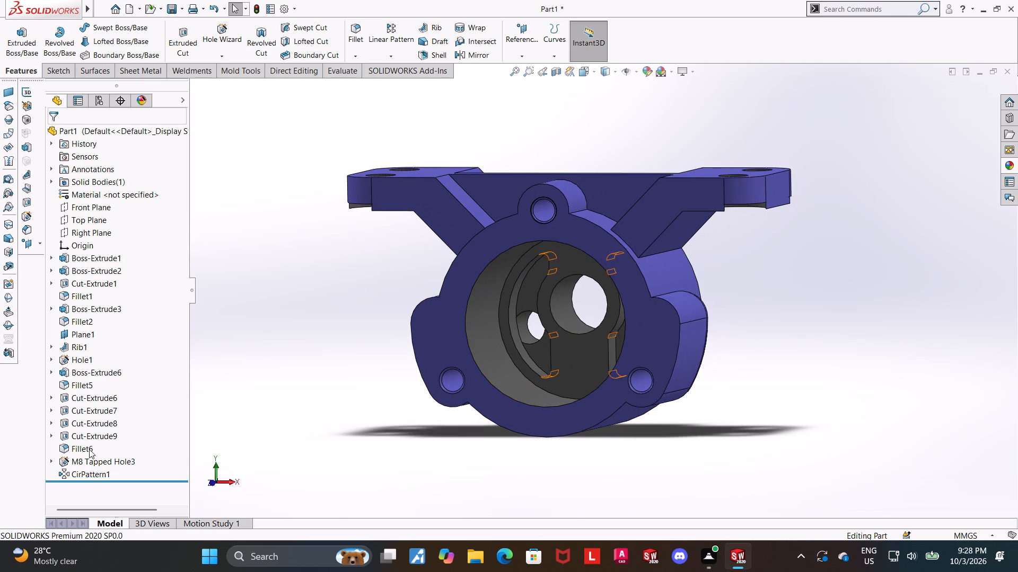
right_click(86, 462)
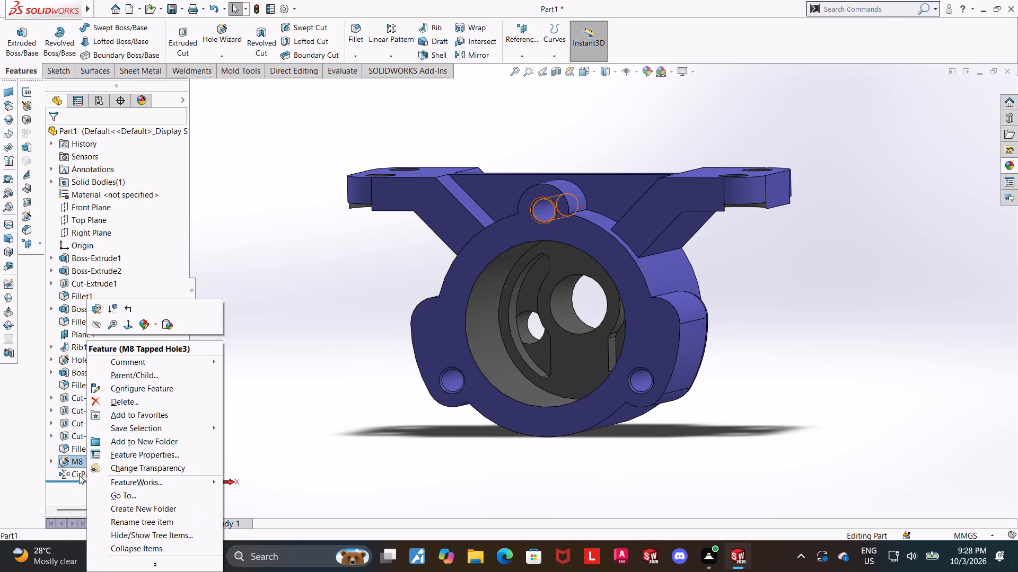
ctrl+click(75, 474)
ctrl+right_click(82, 472)
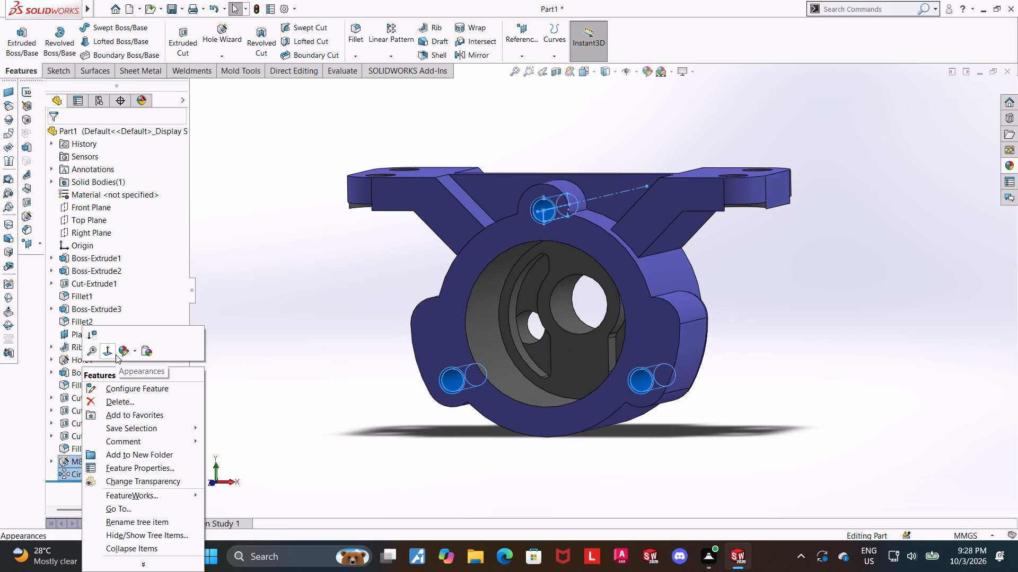
click(118, 353)
click(134, 374)
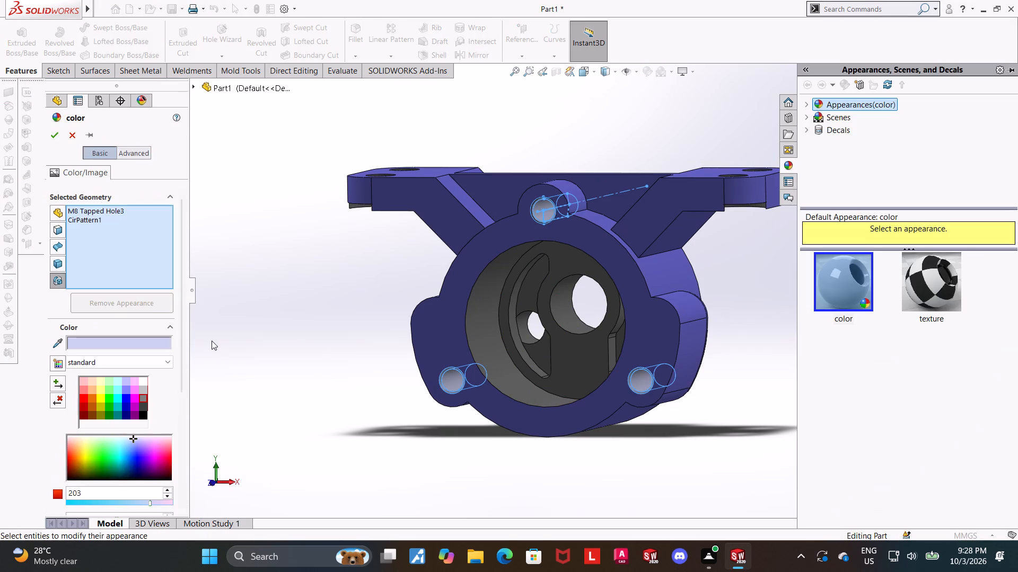
click(142, 399)
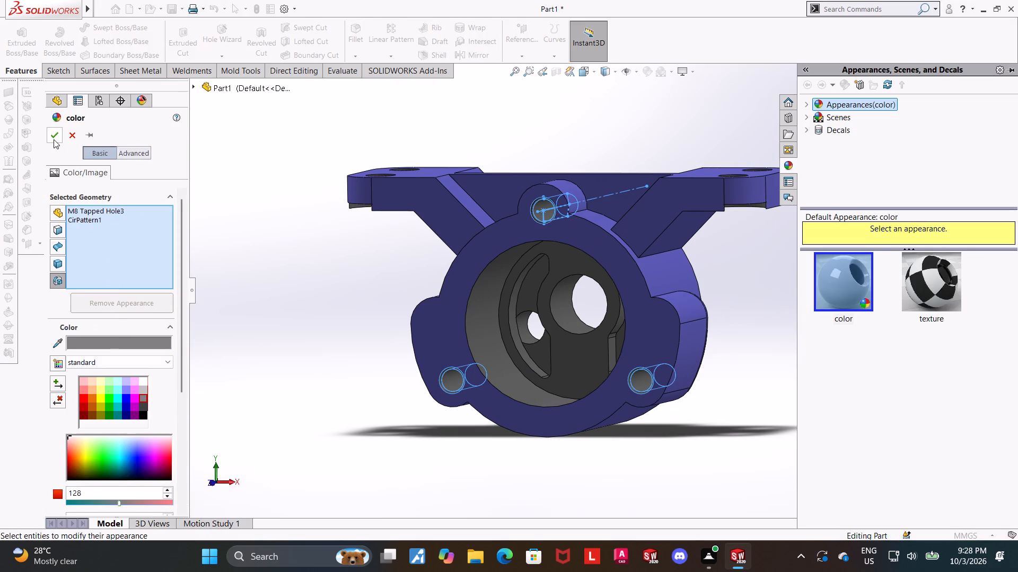
click(54, 139)
click(373, 347)
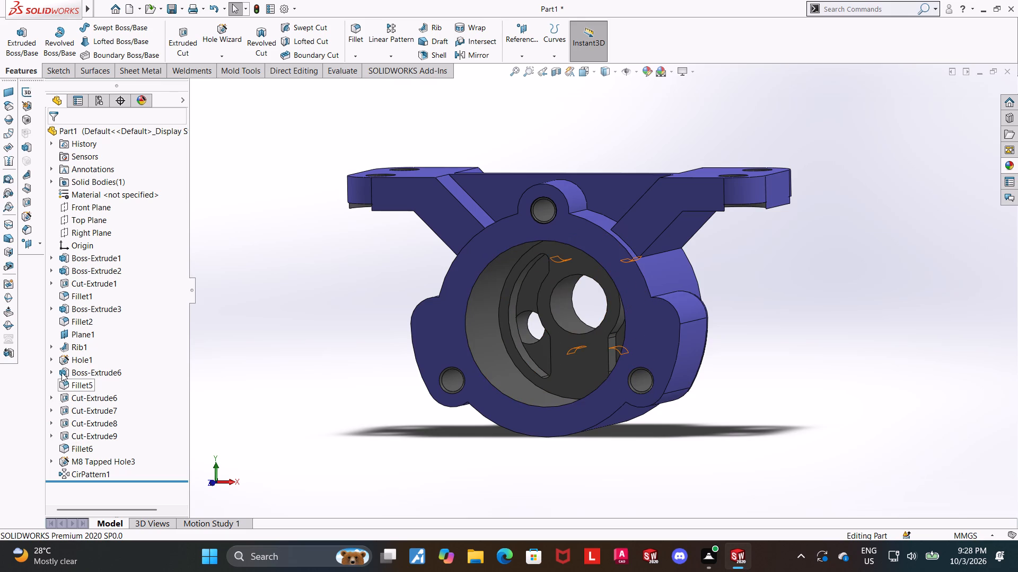
Show Boss-Extrude3's sketch, which defines the outer bosses, with the model in the Front view.
click(48, 373)
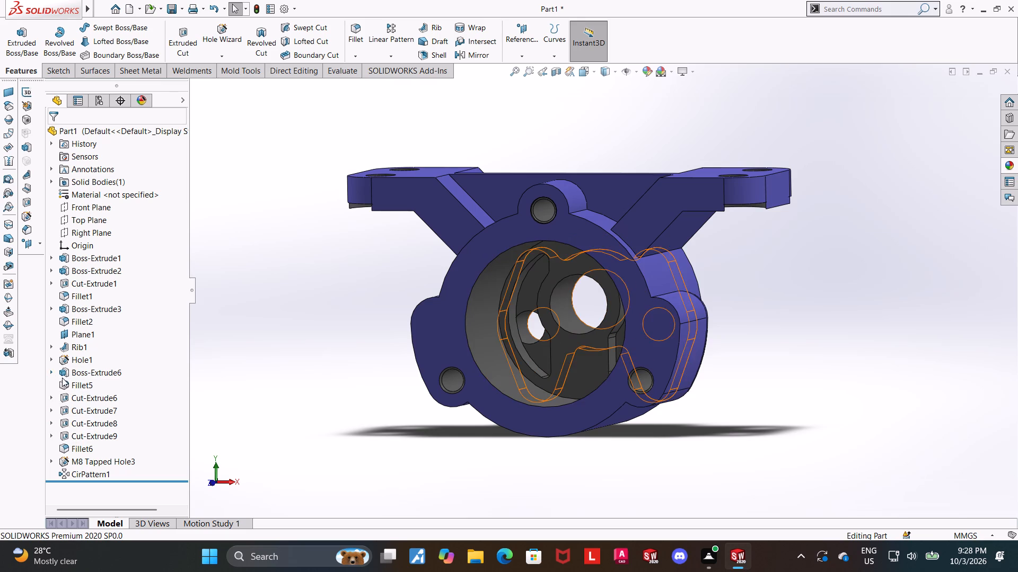
click(586, 73)
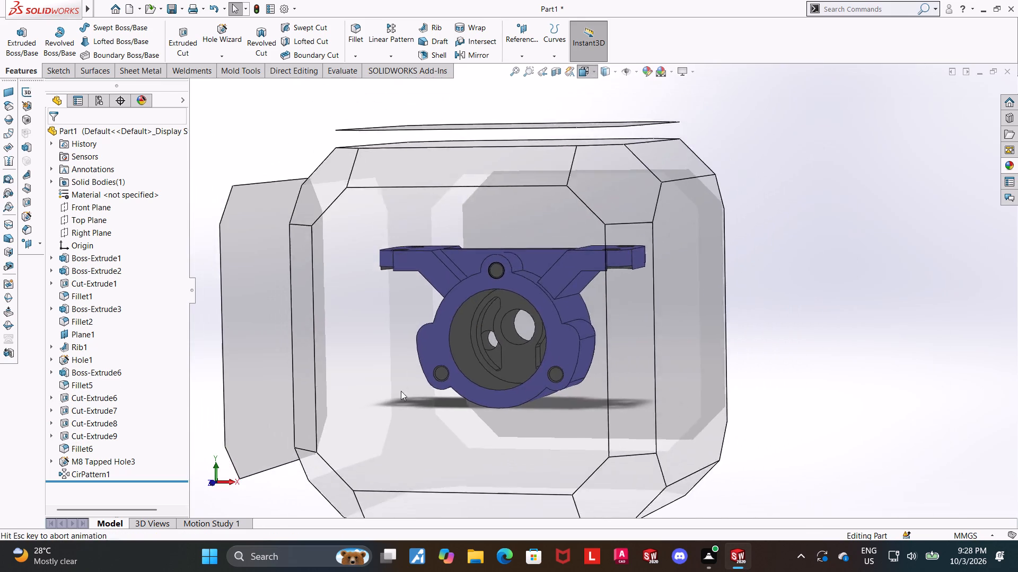
click(402, 404)
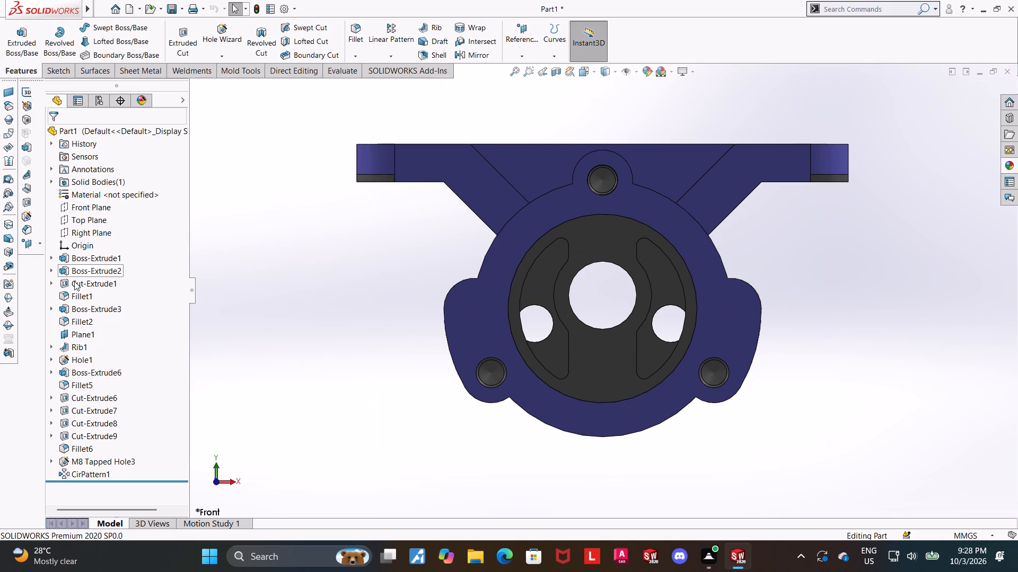
click(54, 308)
click(81, 321)
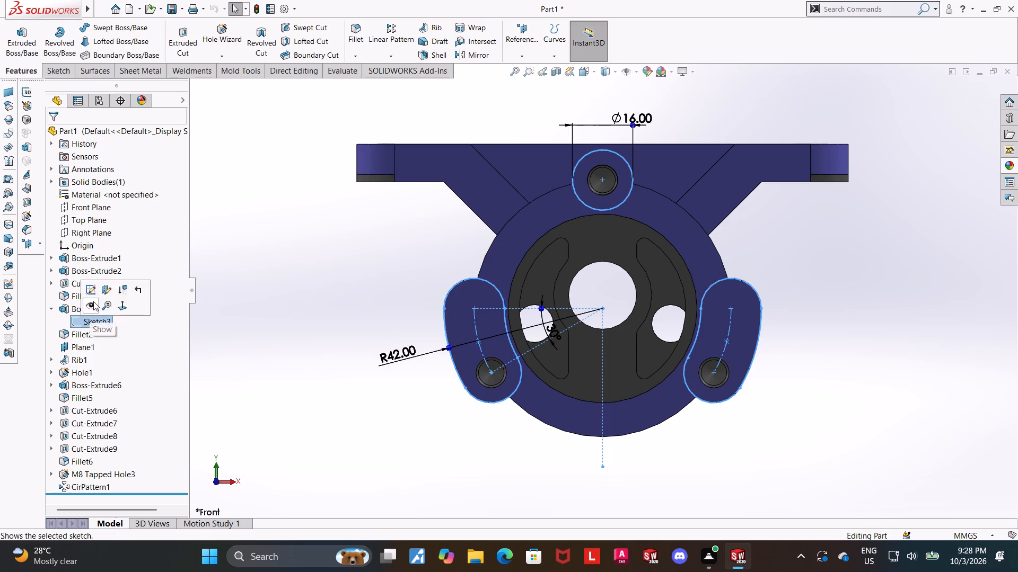
click(93, 301)
click(339, 457)
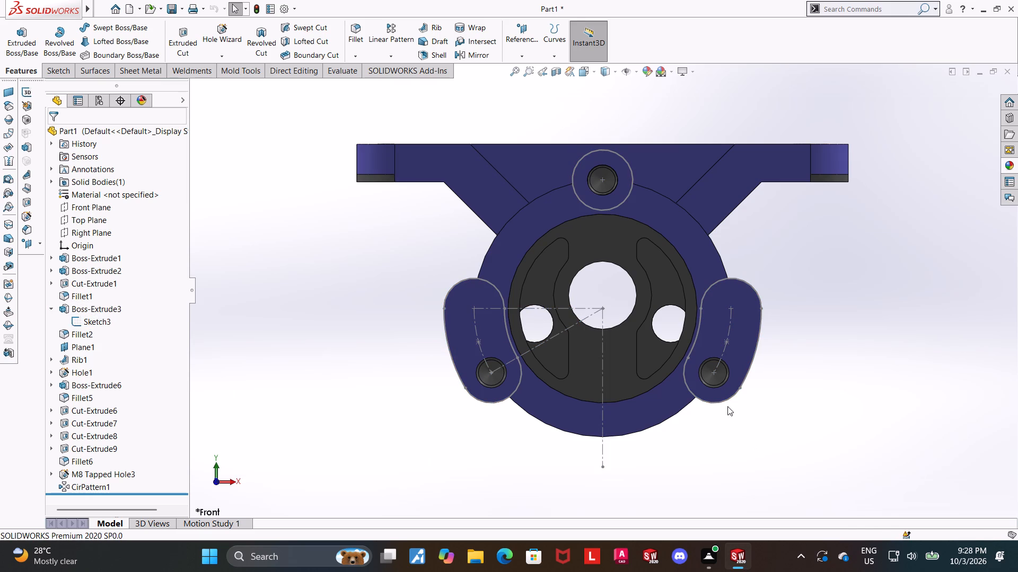
Sketch on the front ring face a circle about 10.6 mm in diameter, centred on the left slot-shaped boss's upper arc centre.
right_click(502, 273)
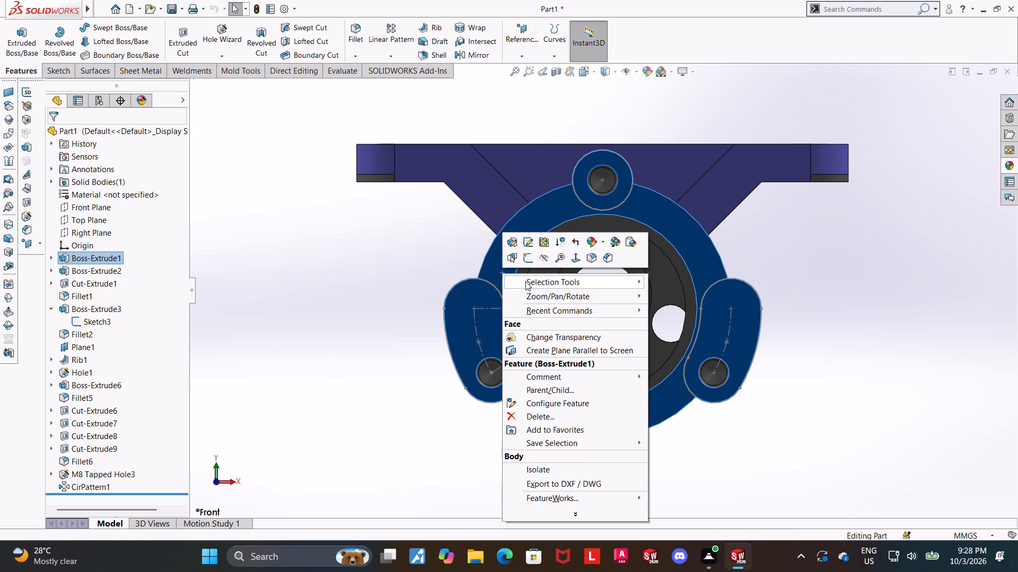
click(529, 261)
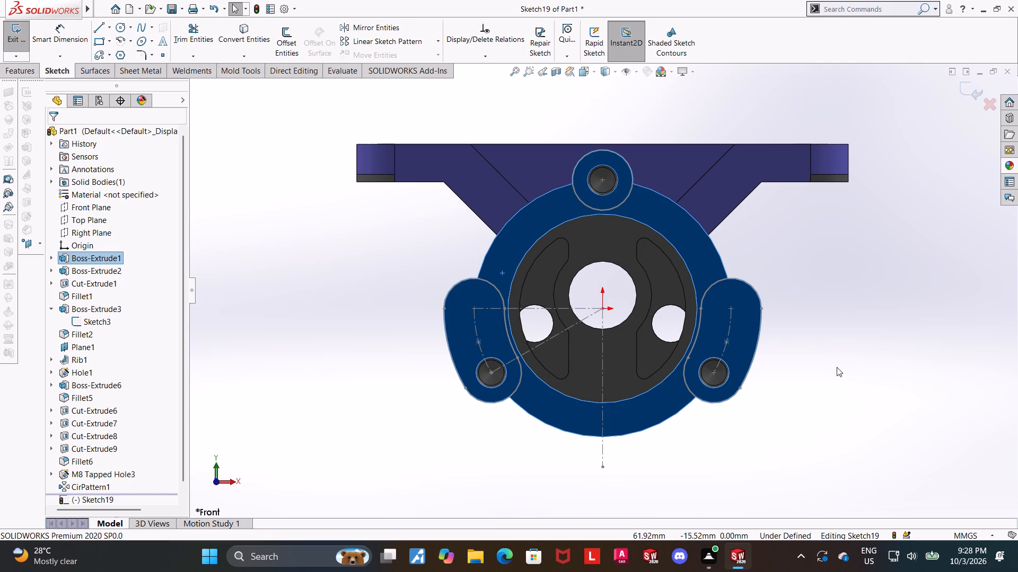
click(118, 30)
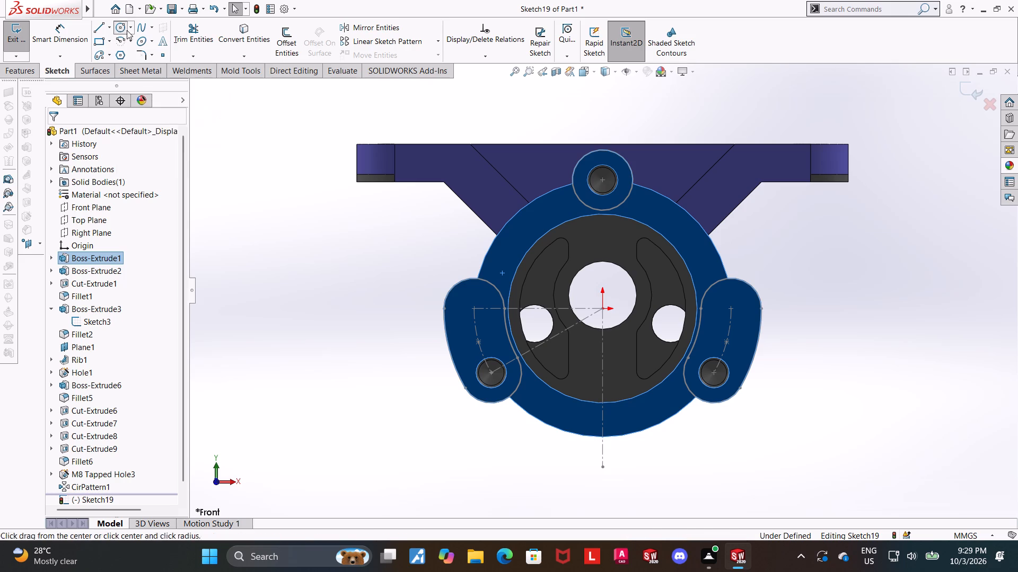
click(474, 309)
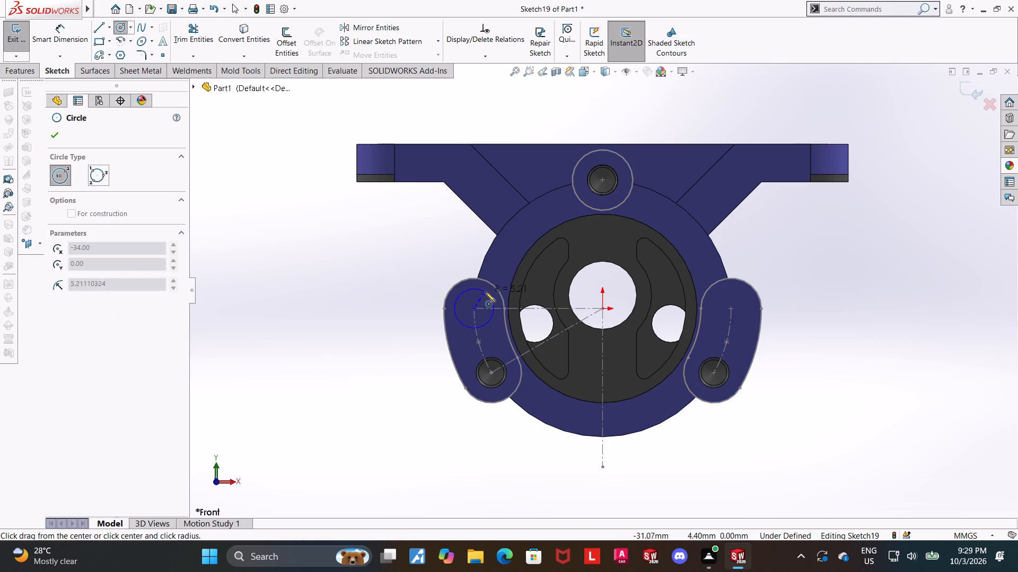
click(485, 292)
key(Escape)
Dimension the left boss circle's diameter to 5 mm.
click(62, 19)
click(91, 43)
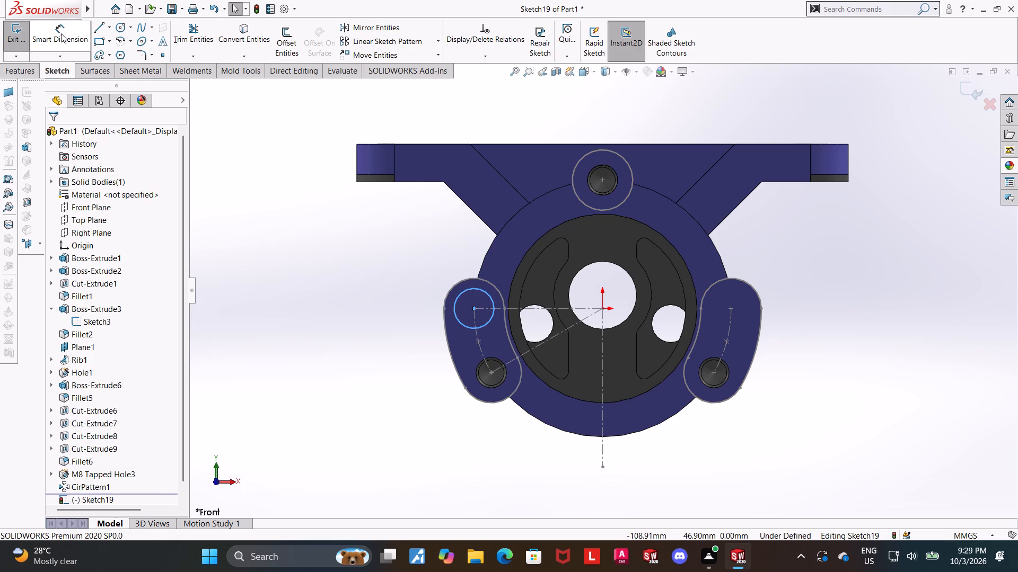
click(61, 33)
click(479, 291)
click(420, 312)
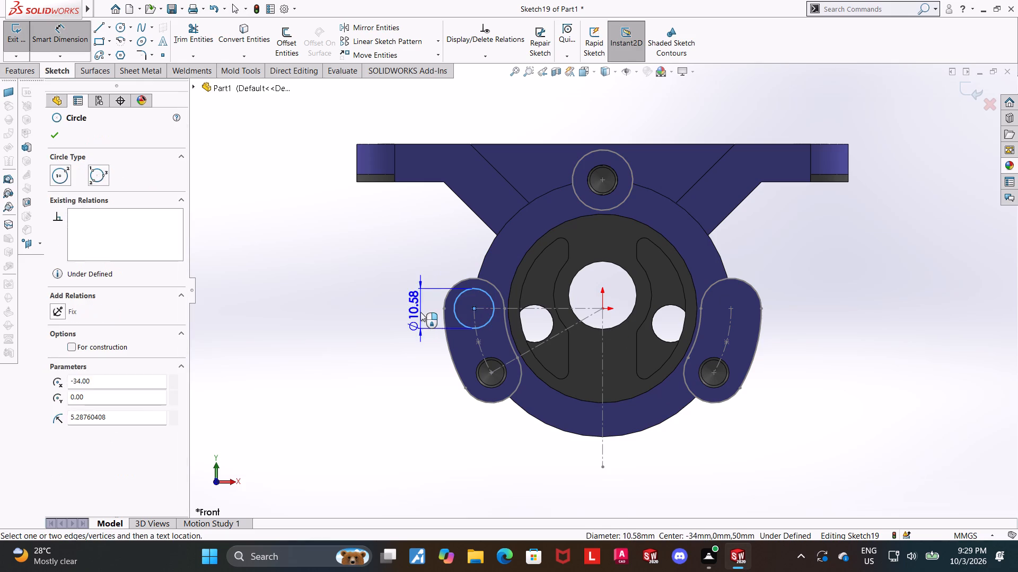
key(5)
key(Return)
key(Escape)
key(Escape)
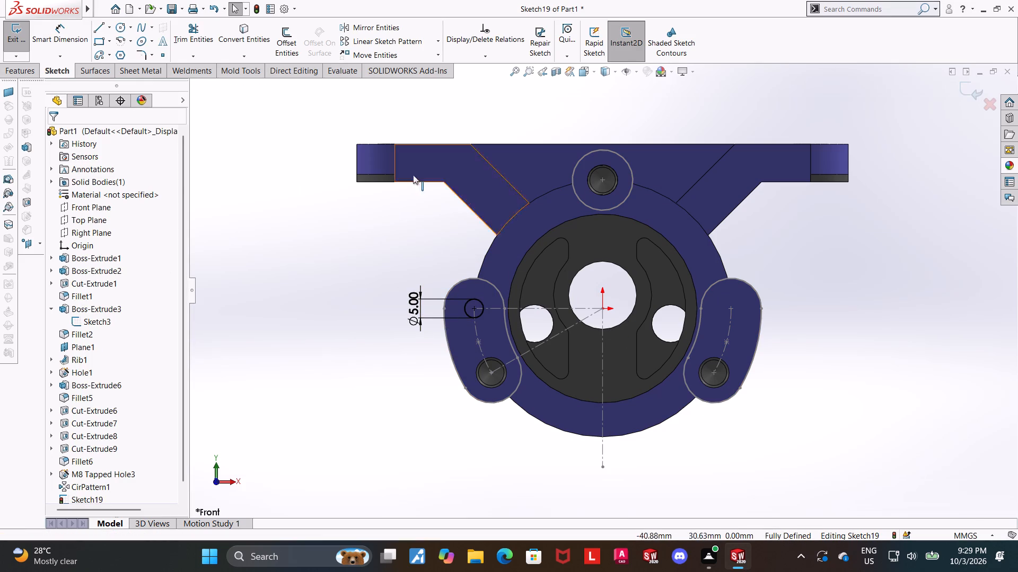
Draw a second circle at the right boss's upper arc centre, make it equal to the 5 mm circle, and exit the sketch.
click(115, 31)
scroll(622, 226, down, 3)
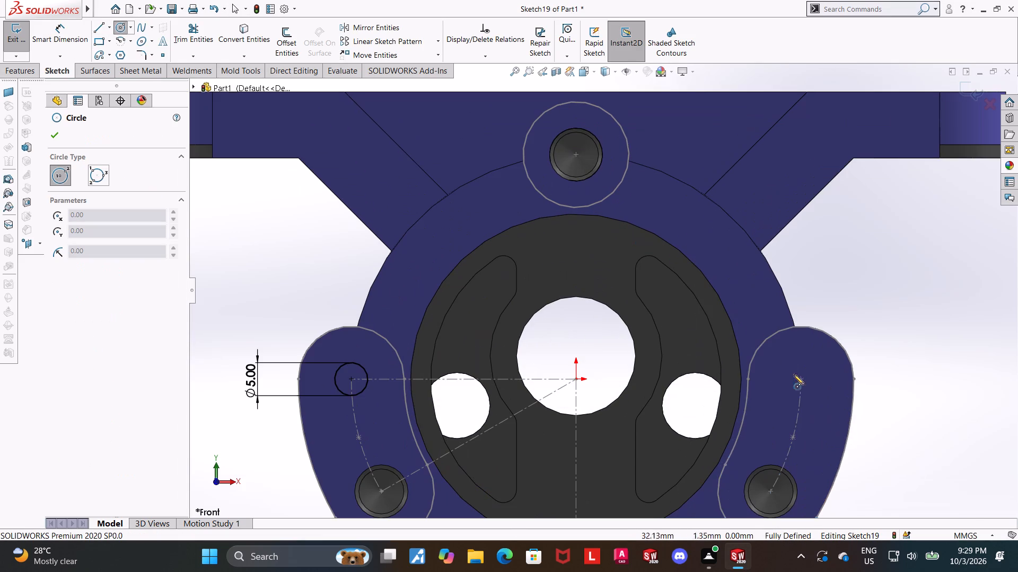
click(802, 380)
click(816, 362)
key(Escape)
key(Escape)
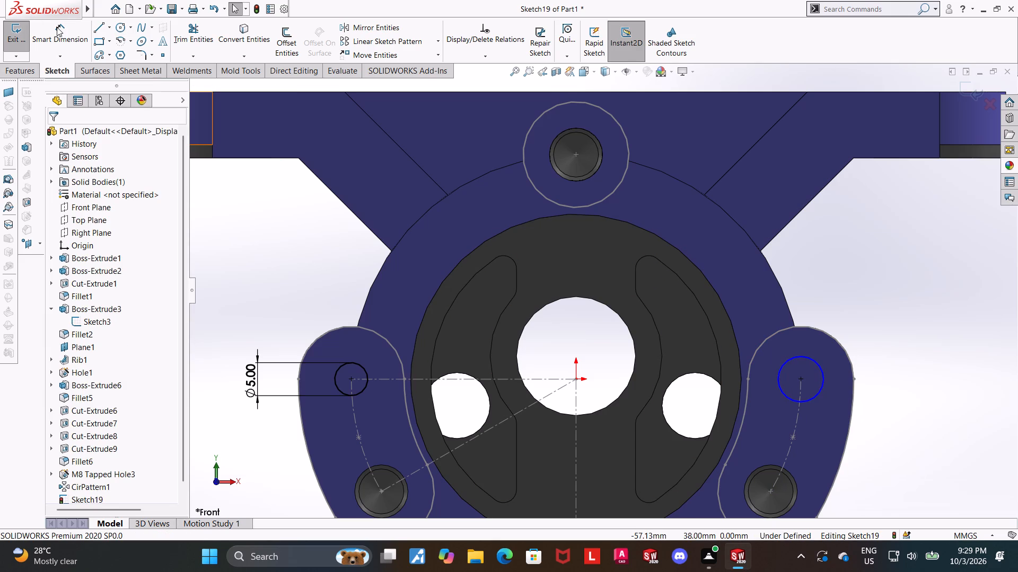
click(367, 389)
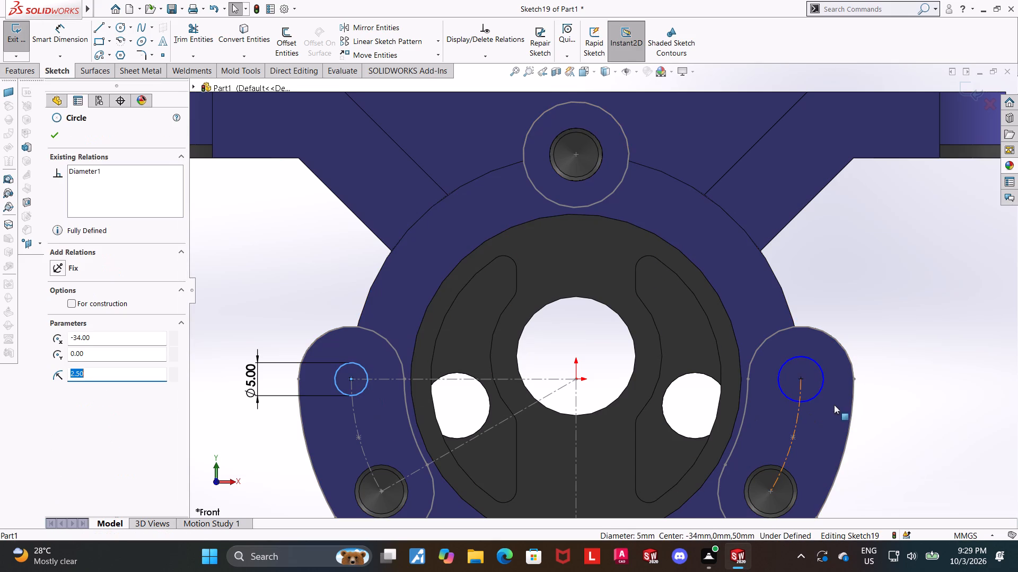
ctrl+click(820, 394)
click(57, 374)
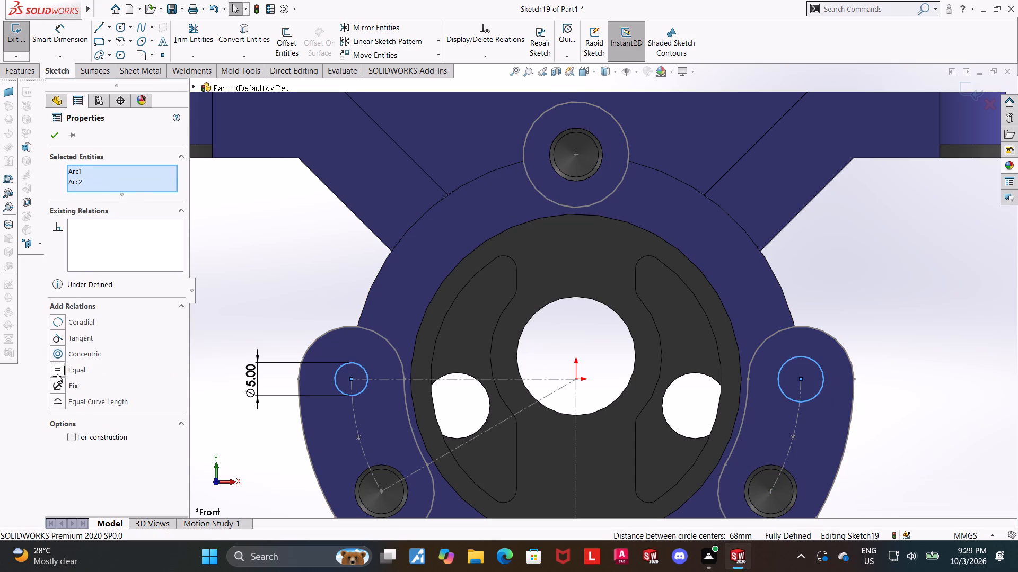
key(Escape)
key(Escape)
scroll(430, 325, up, 2)
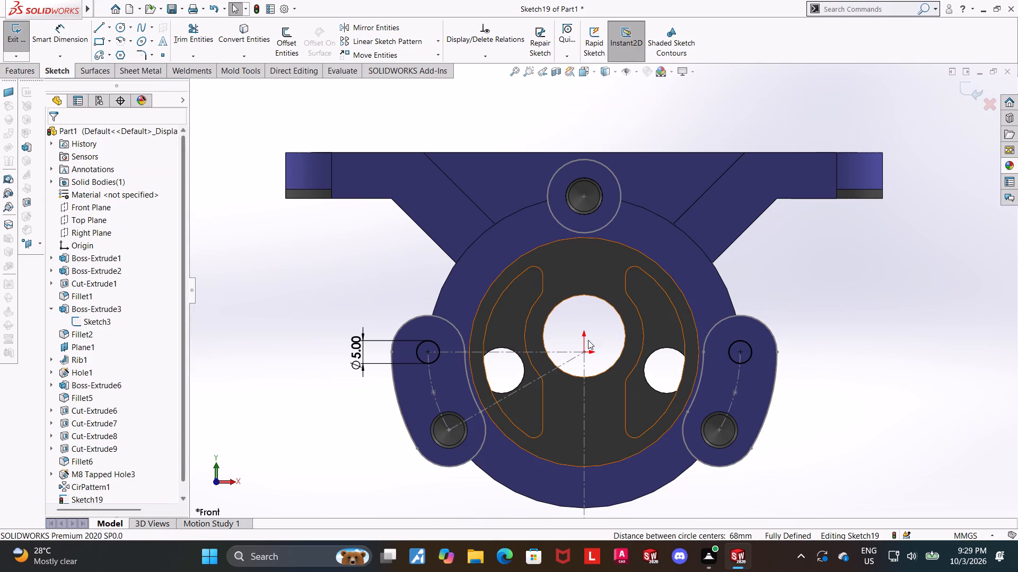
click(891, 367)
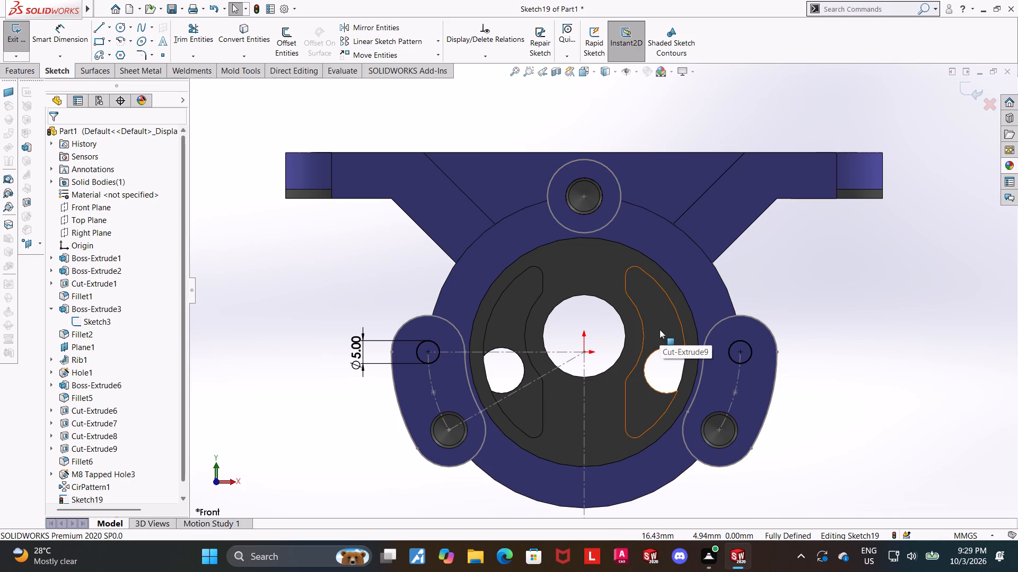
click(963, 87)
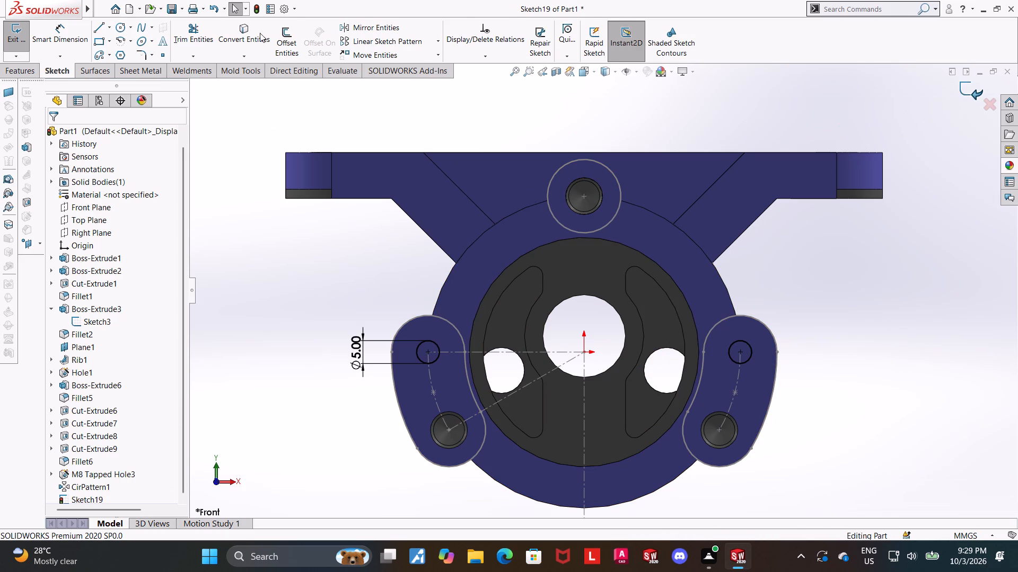
Cut-extrude the two 5 mm circles with a Blind depth of 12 mm.
click(194, 41)
middle_drag(233, 204, 227, 211)
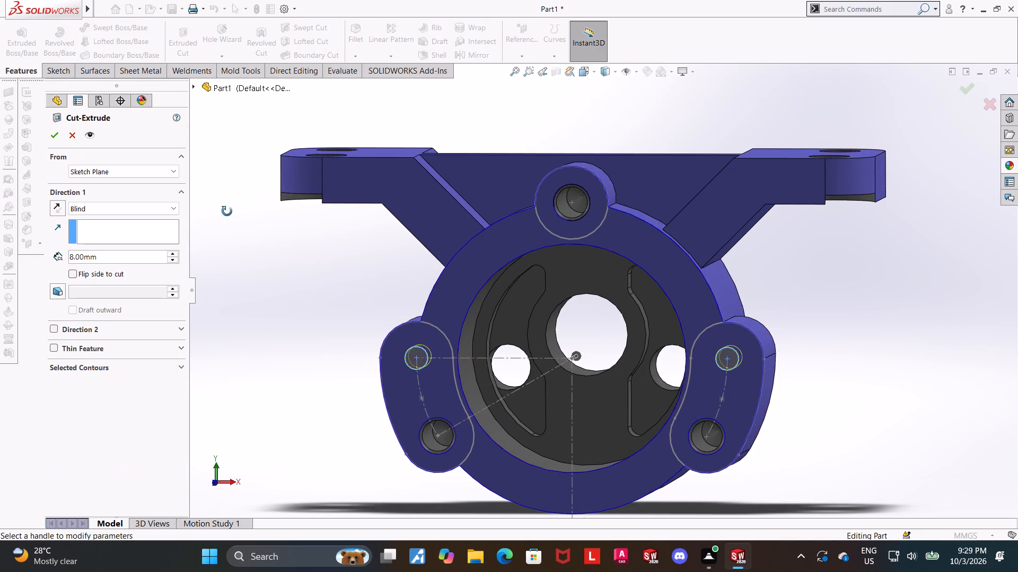
middle_drag(227, 211, 226, 211)
click(109, 256)
drag(109, 256, 109, 253)
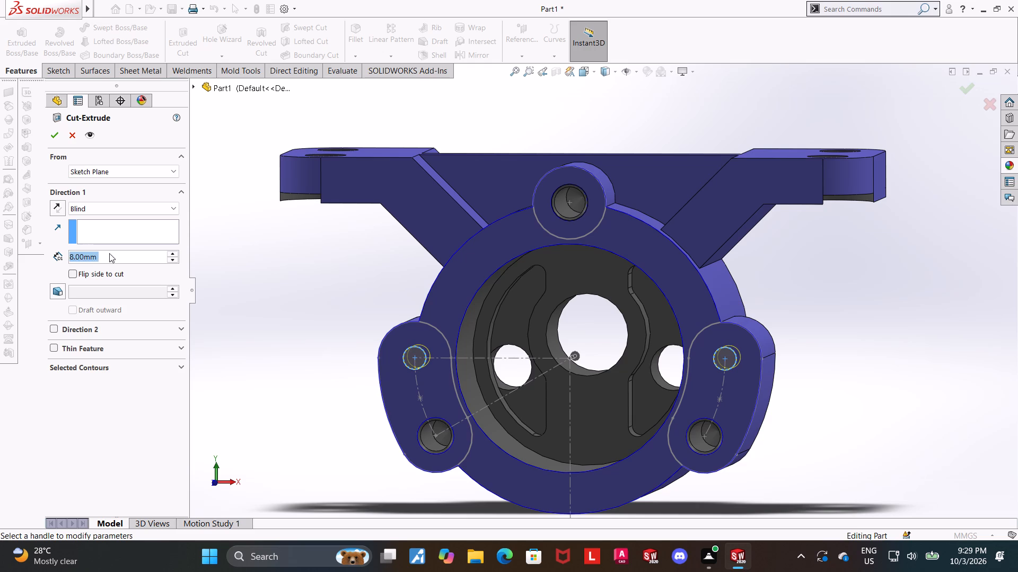
drag(109, 253, 124, 255)
text(12)
key(Return)
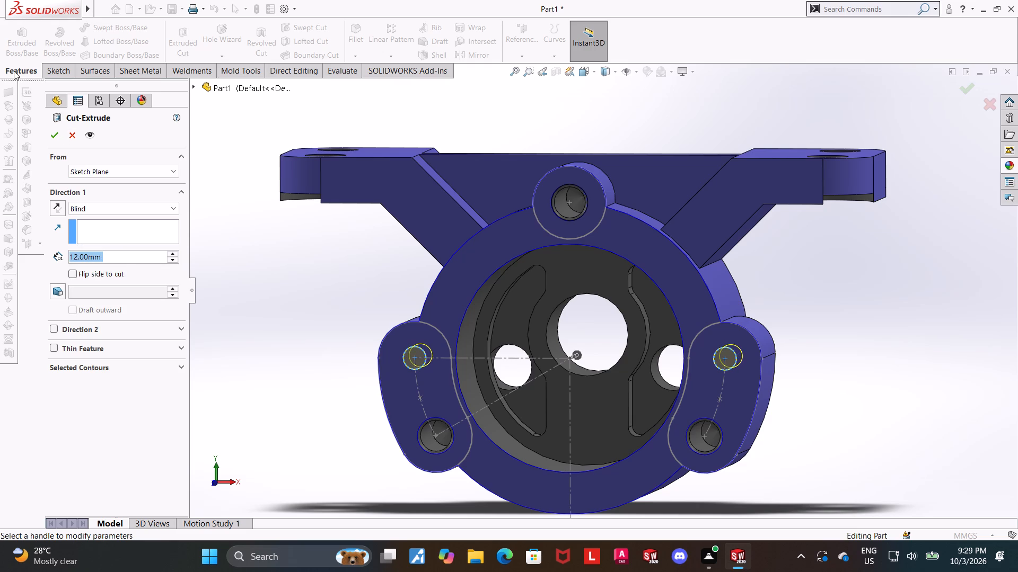
click(57, 138)
scroll(238, 234, up, 2)
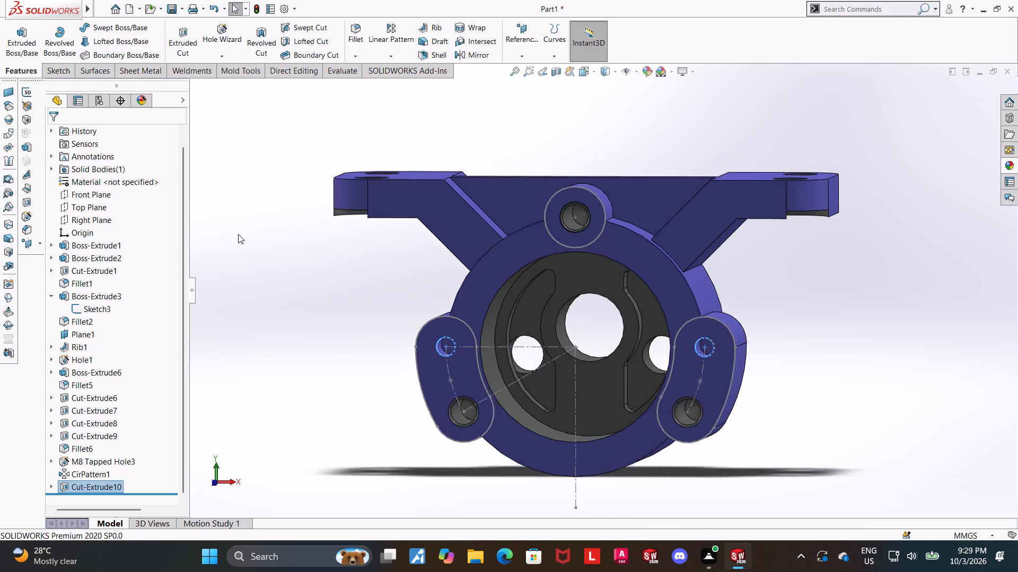
scroll(238, 234, up, 1)
click(301, 281)
middle_drag(295, 281, 281, 285)
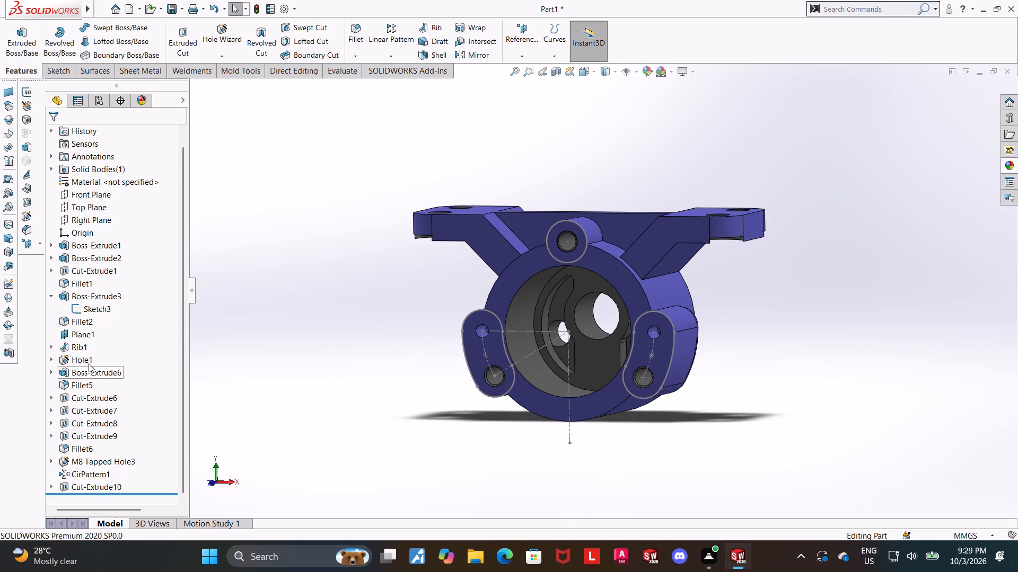
Hide Sketch3, the profile sketch under Boss-Extrude3, and collapse that feature in the tree.
right_click(89, 305)
click(96, 295)
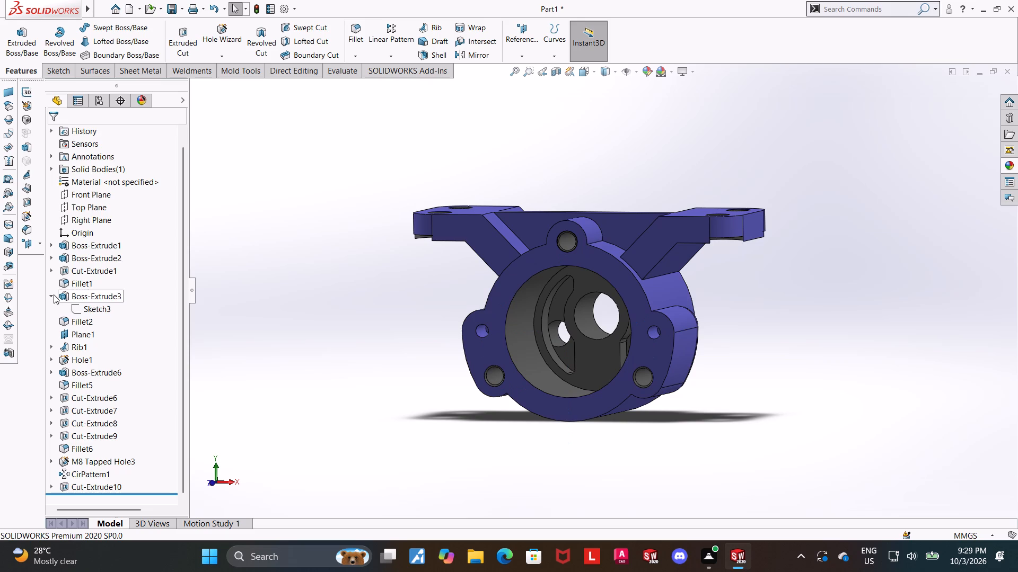
click(54, 294)
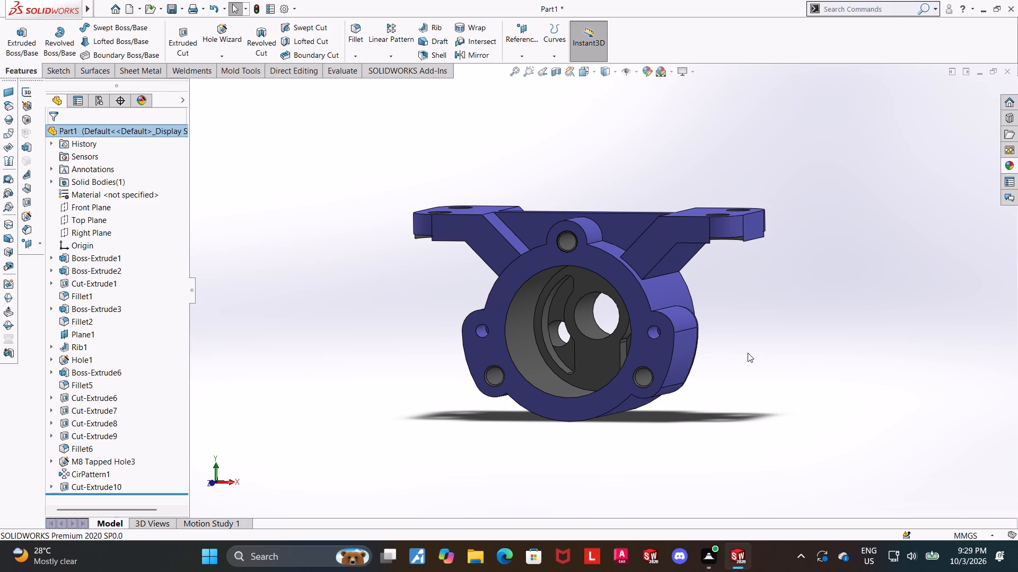
Turn on shaded cosmetic threads in the document's detailing properties.
scroll(748, 353, down, 2)
middle_drag(701, 368, 722, 373)
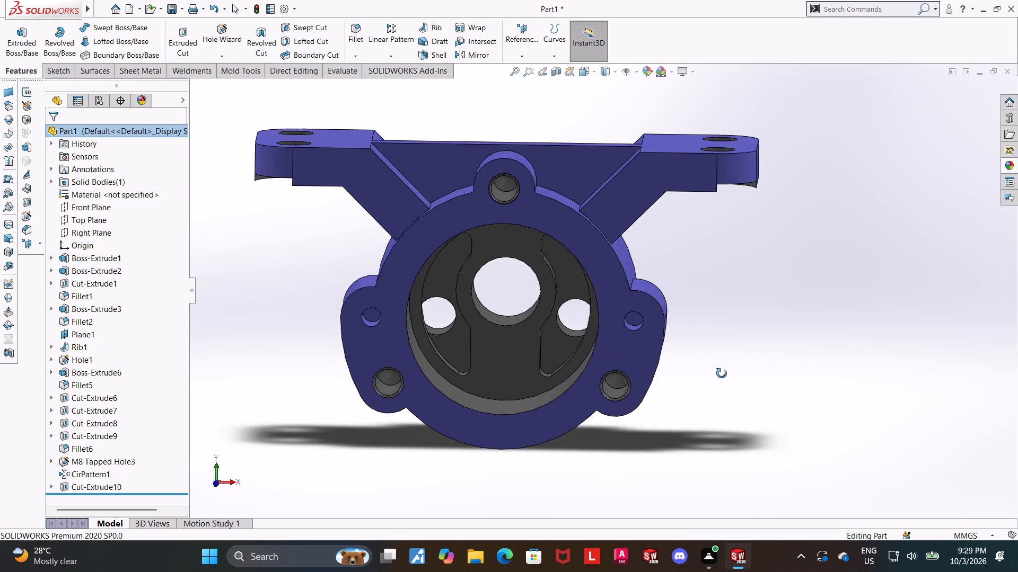
middle_drag(722, 373, 721, 372)
middle_drag(727, 376, 722, 377)
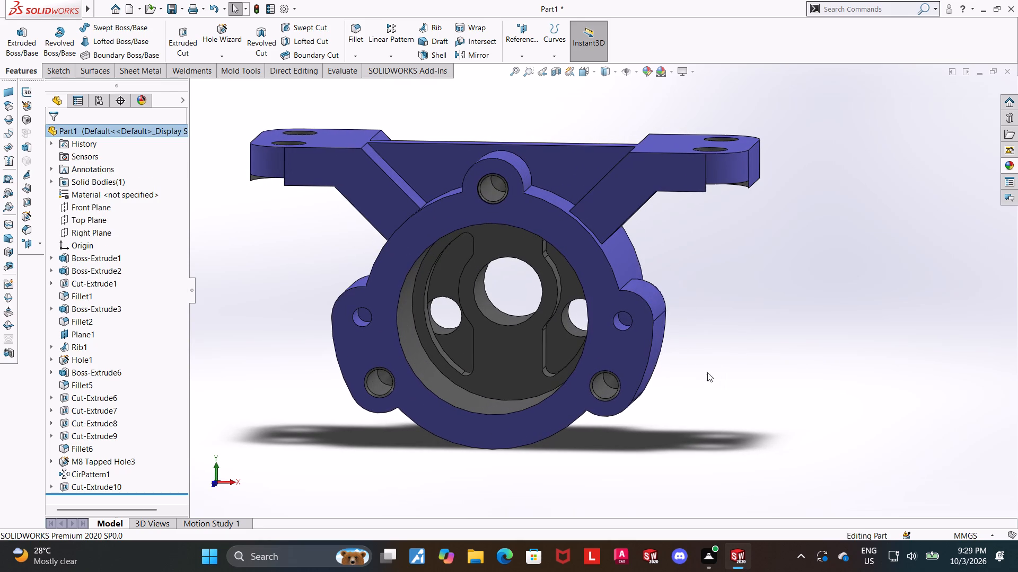
click(287, 9)
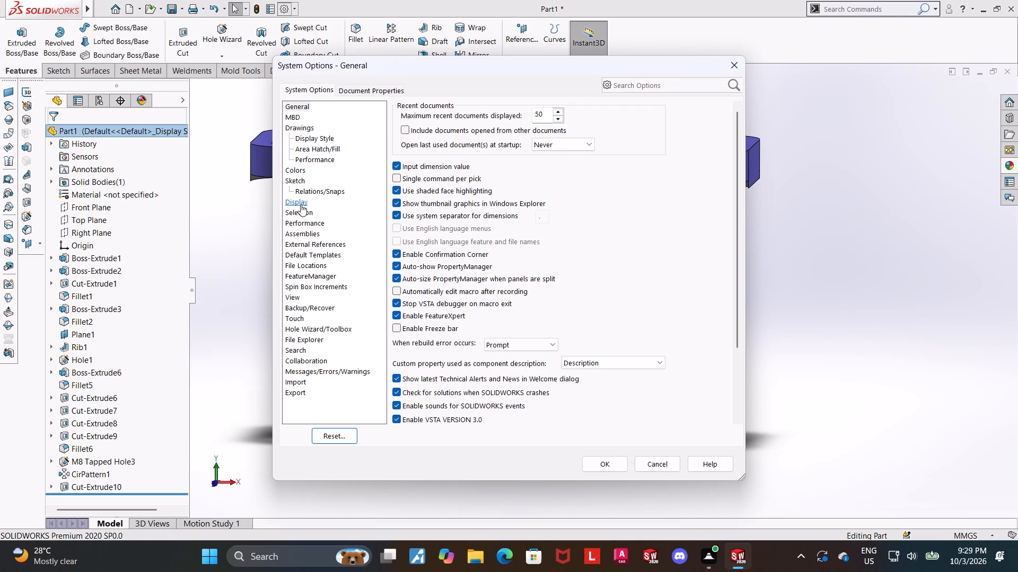
click(301, 204)
click(353, 86)
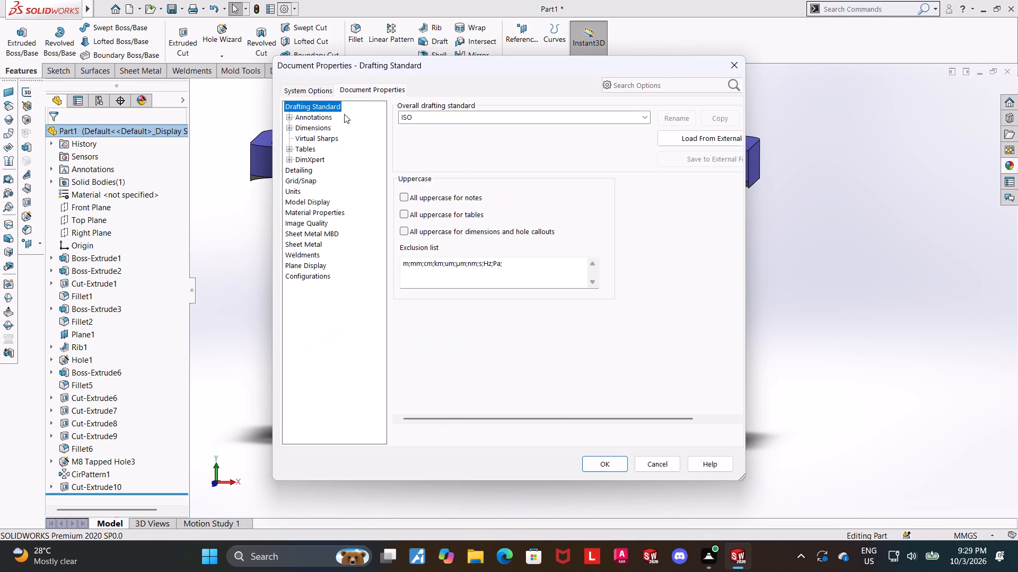
click(308, 168)
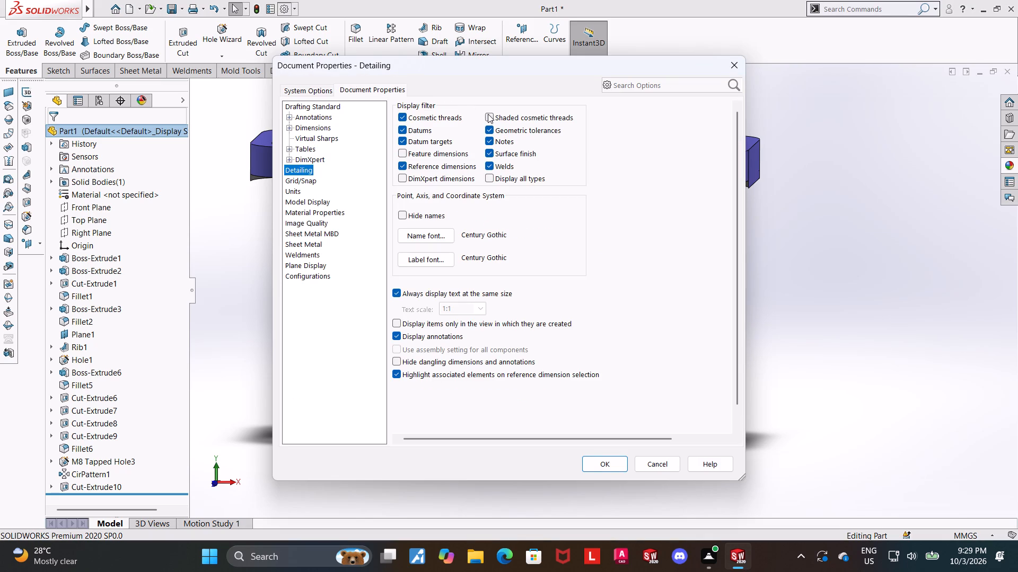
click(488, 116)
click(595, 458)
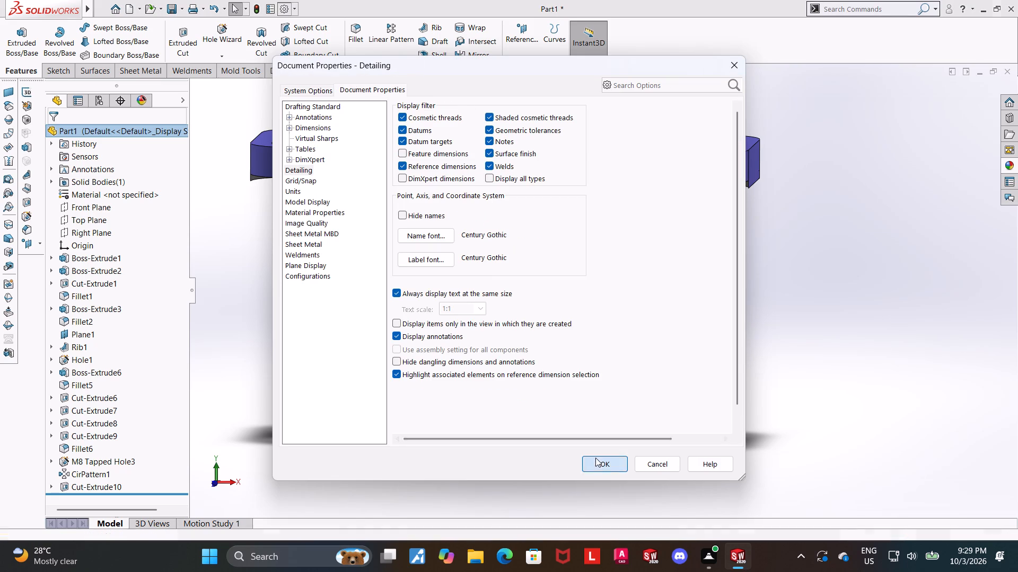
Examine the shaded threads in the three tapped holes on the front ring face.
middle_drag(749, 344, 738, 362)
scroll(589, 407, down, 5)
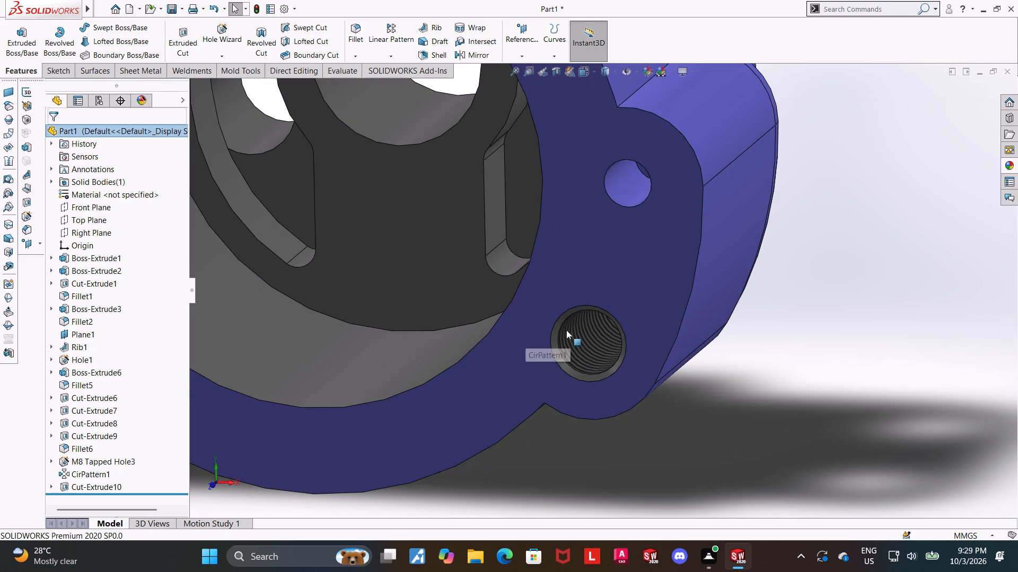
scroll(596, 346, down, 5)
scroll(596, 326, up, 5)
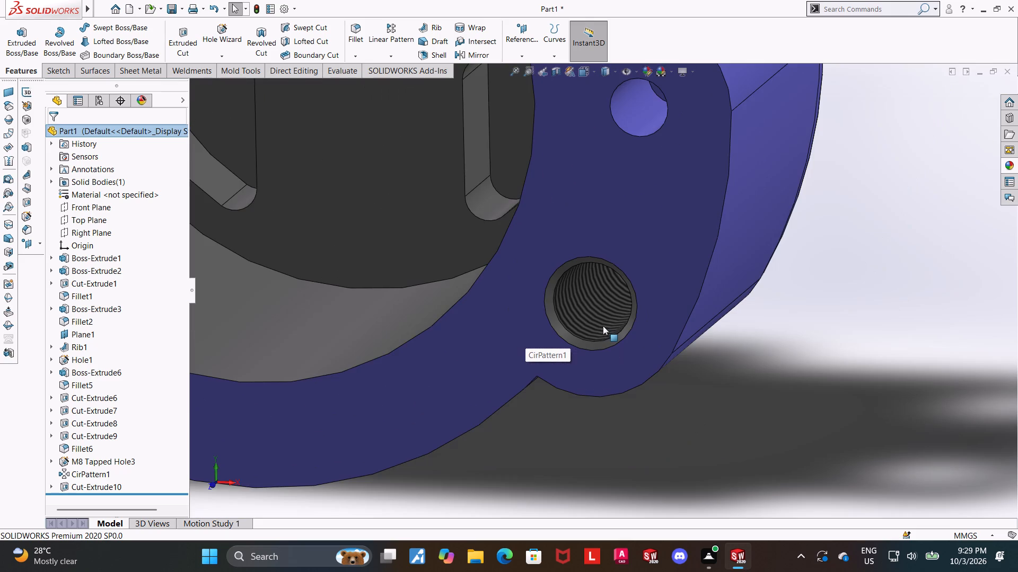
scroll(638, 337, up, 6)
scroll(494, 112, down, 6)
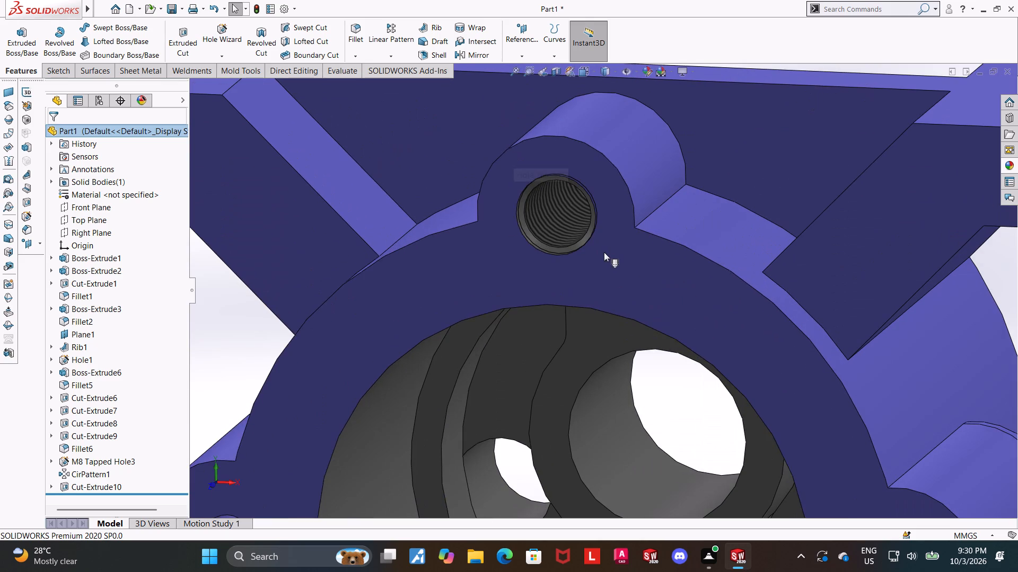
scroll(606, 258, up, 6)
scroll(716, 414, down, 2)
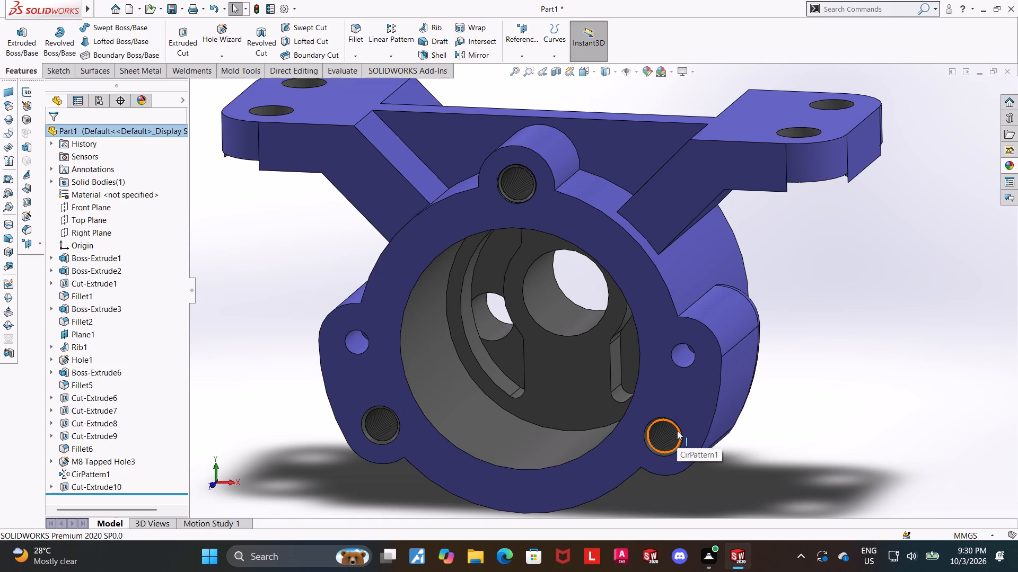
scroll(677, 431, up, 2)
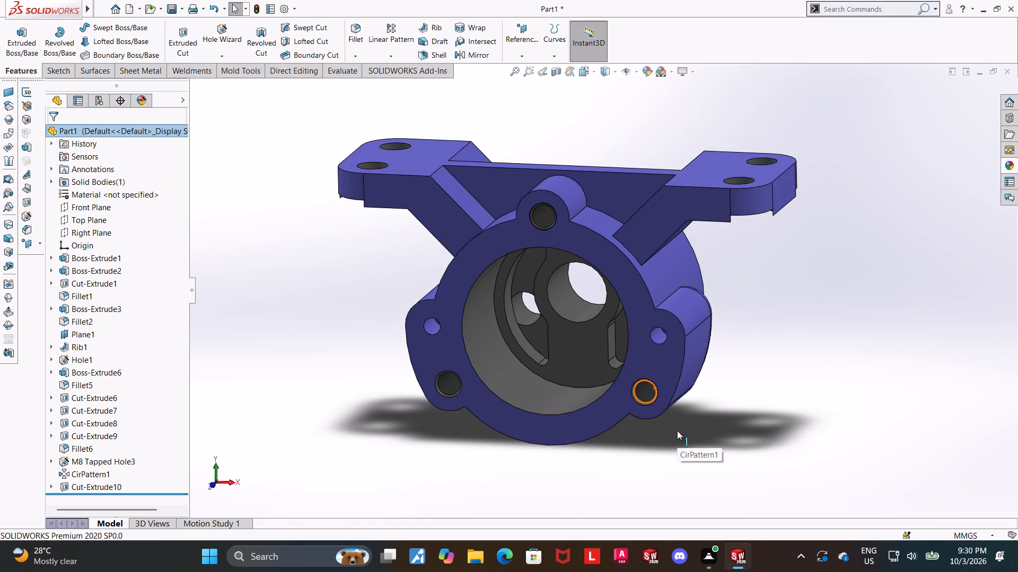
Start a sketch on the flanges' top face and draw a circle about 8 mm in diameter between the left flange's two holes, slightly inboard.
middle_drag(682, 326, 692, 379)
middle_drag(695, 277, 698, 370)
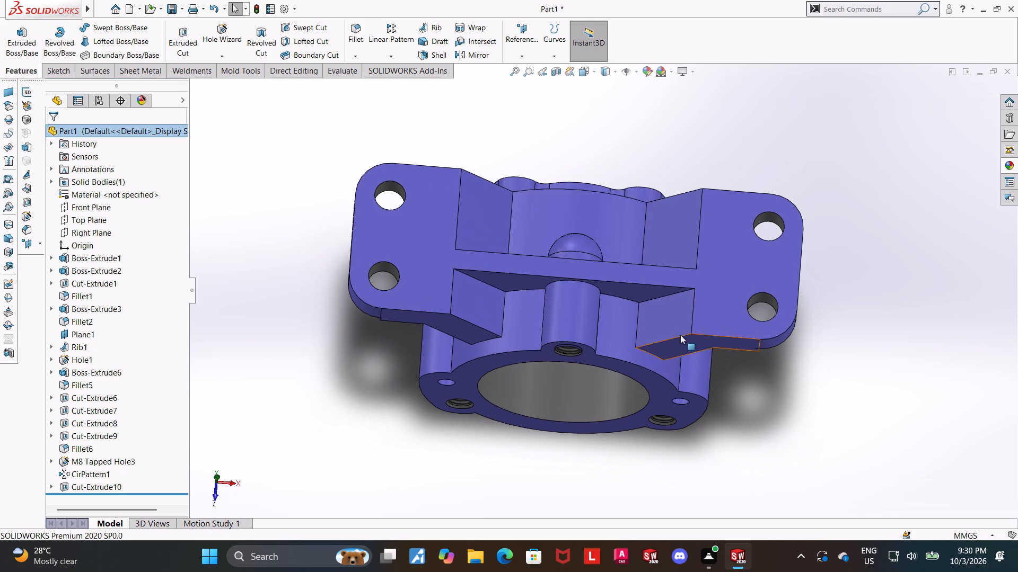
right_click(431, 245)
click(455, 236)
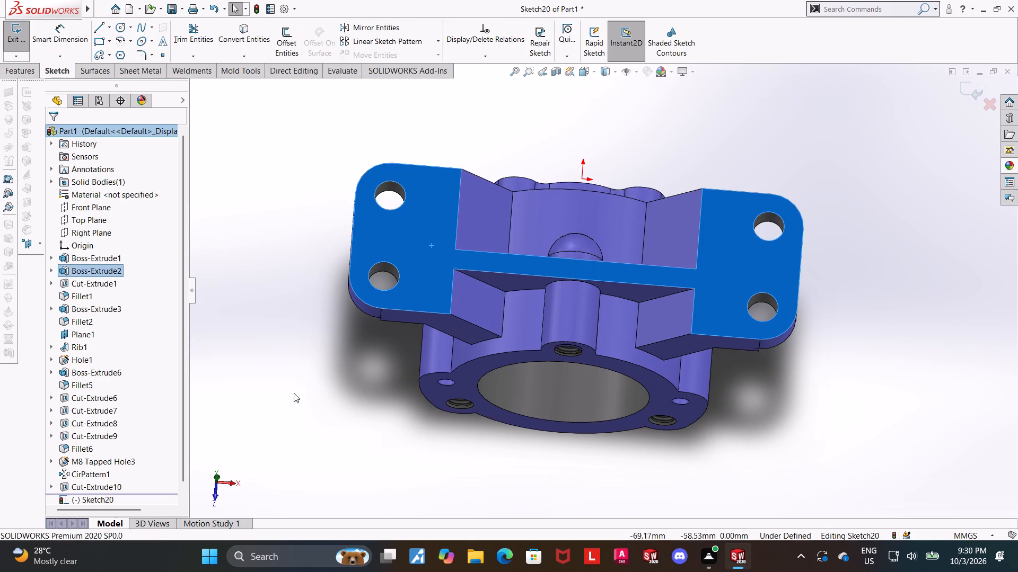
scroll(92, 466, down, 5)
click(98, 486)
click(119, 471)
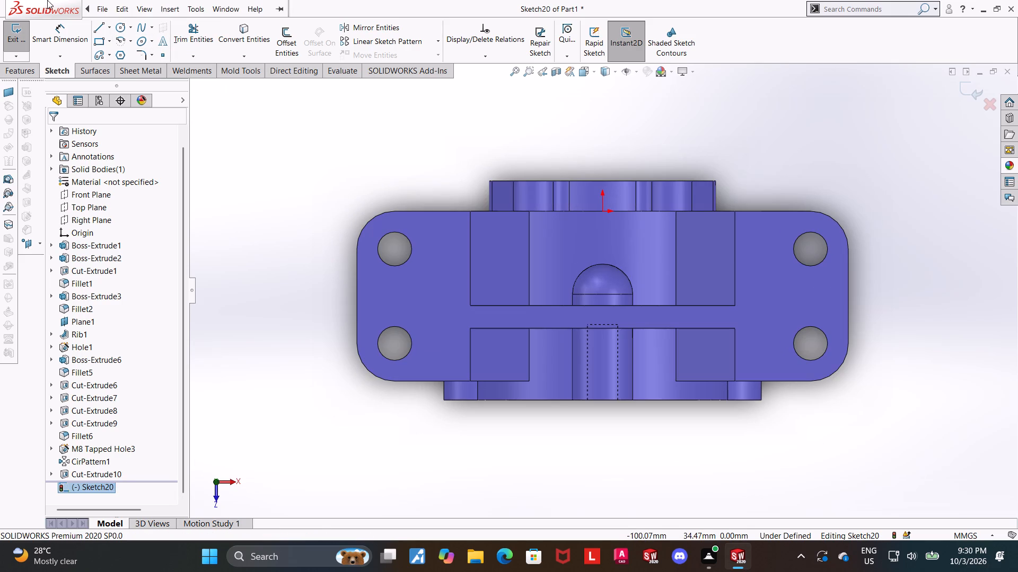
click(121, 29)
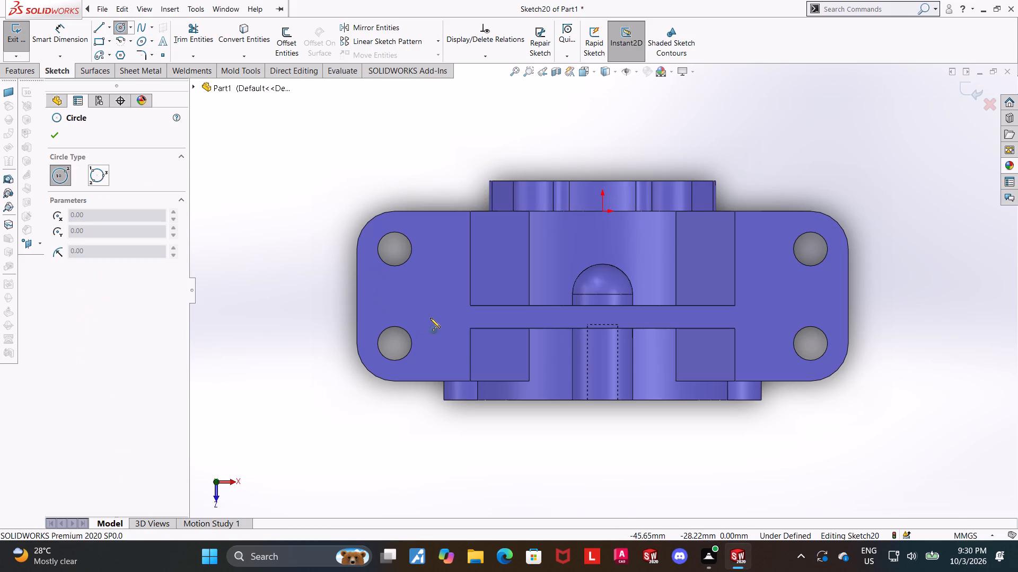
click(430, 318)
click(437, 305)
key(Escape)
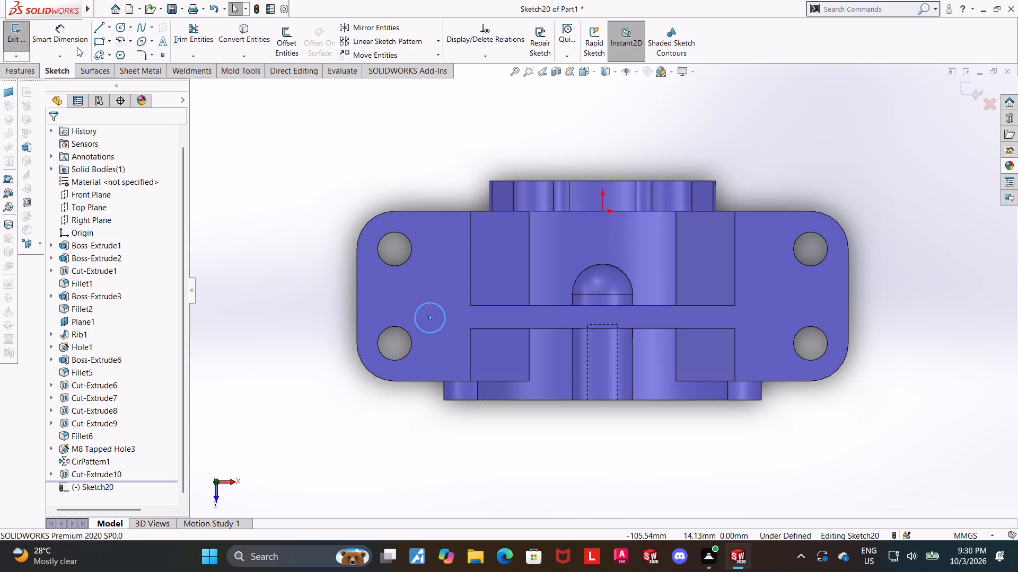
Dimension the left flange circle's diameter to 5 mm.
click(75, 39)
click(427, 306)
click(430, 292)
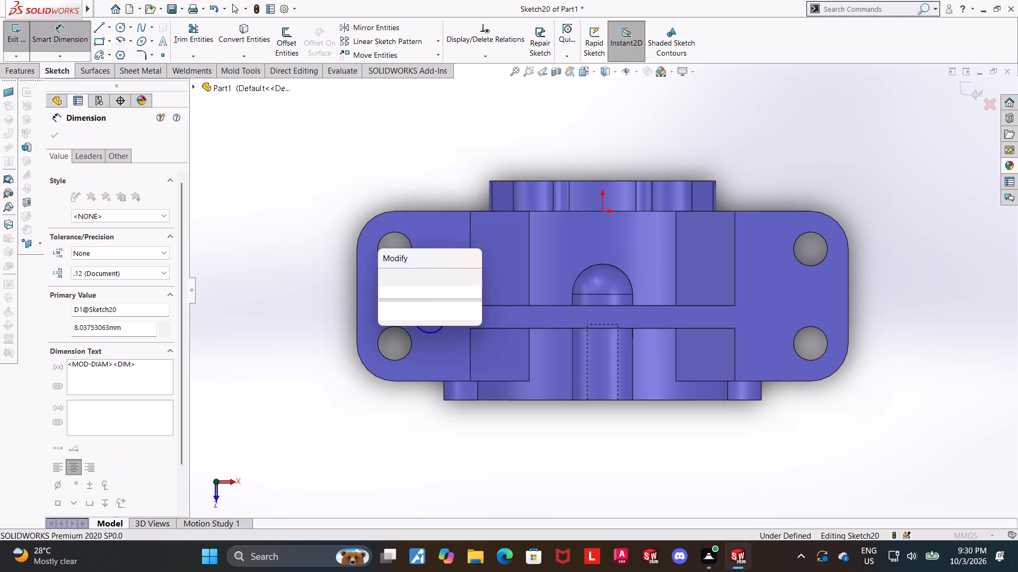
key(5)
key(Return)
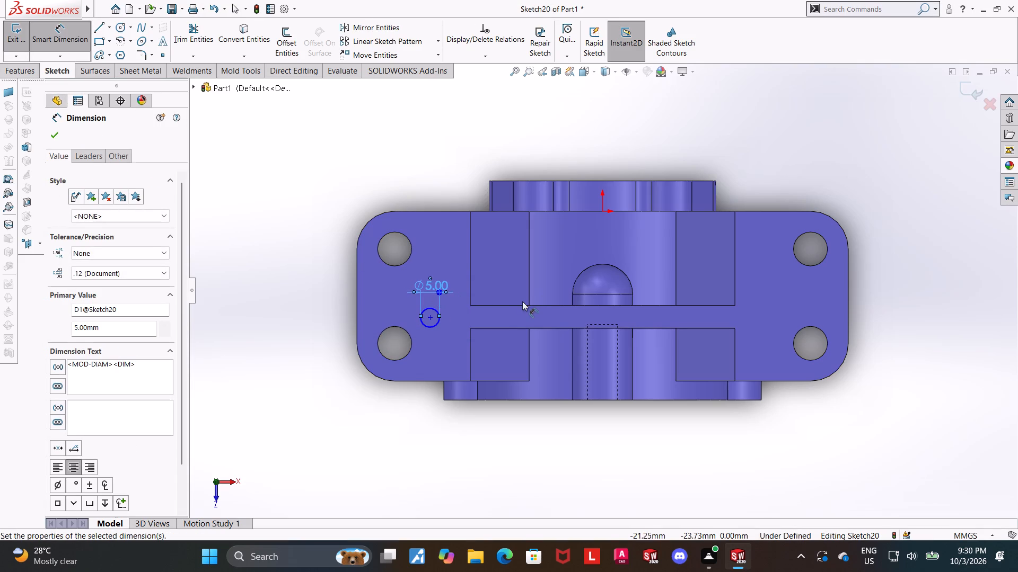
key(Escape)
Draw a vertical centerline about 28 mm long from the middle of the rib, level with the circle's centre, to the origin.
click(112, 29)
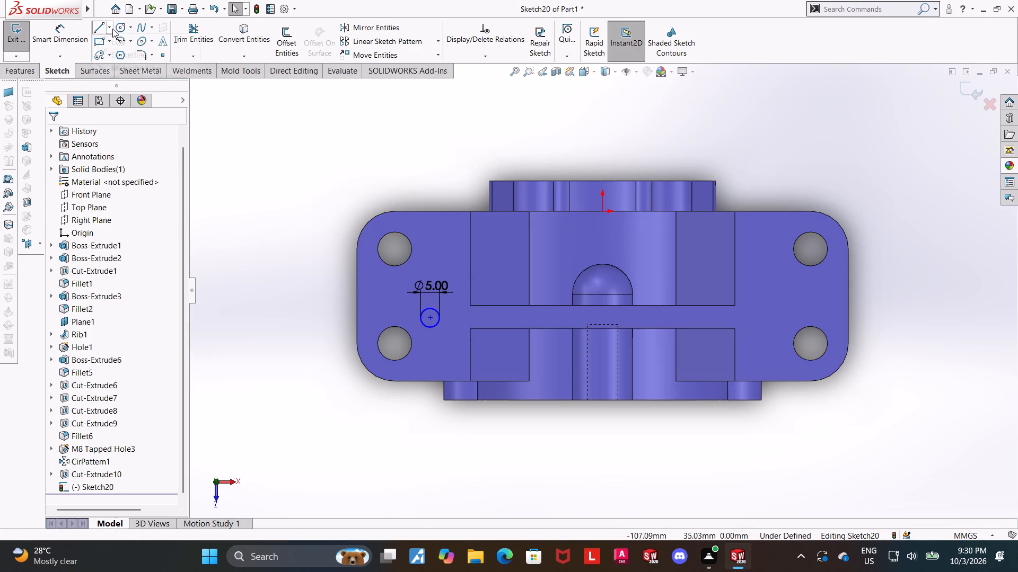
click(112, 50)
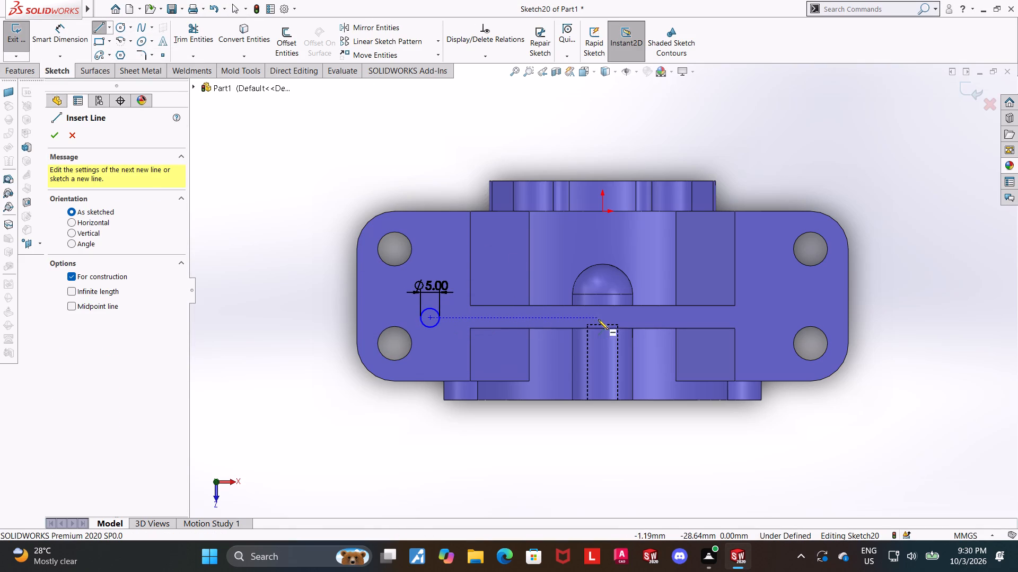
click(603, 318)
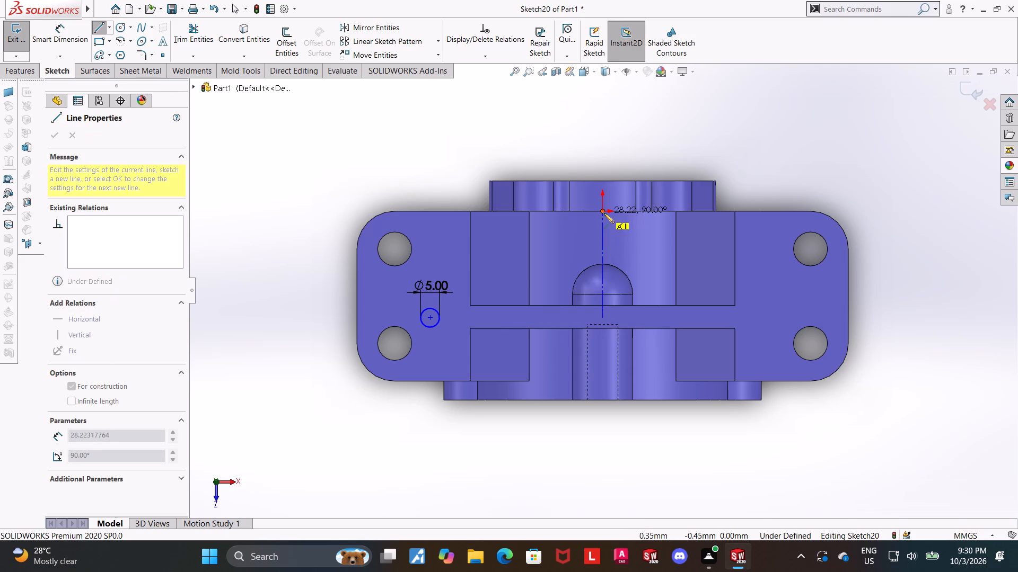
click(603, 212)
key(Escape)
key(Escape)
key(Escape)
key(Escape)
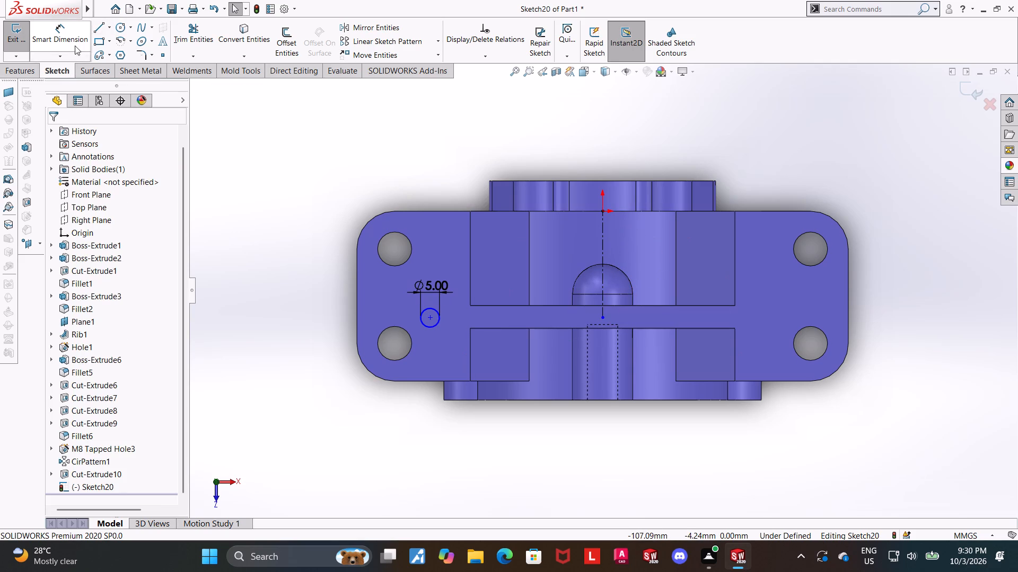
Draw a horizontal centerline about 45.7 mm long from the circle's centre to the vertical centerline's free end.
click(109, 28)
click(110, 55)
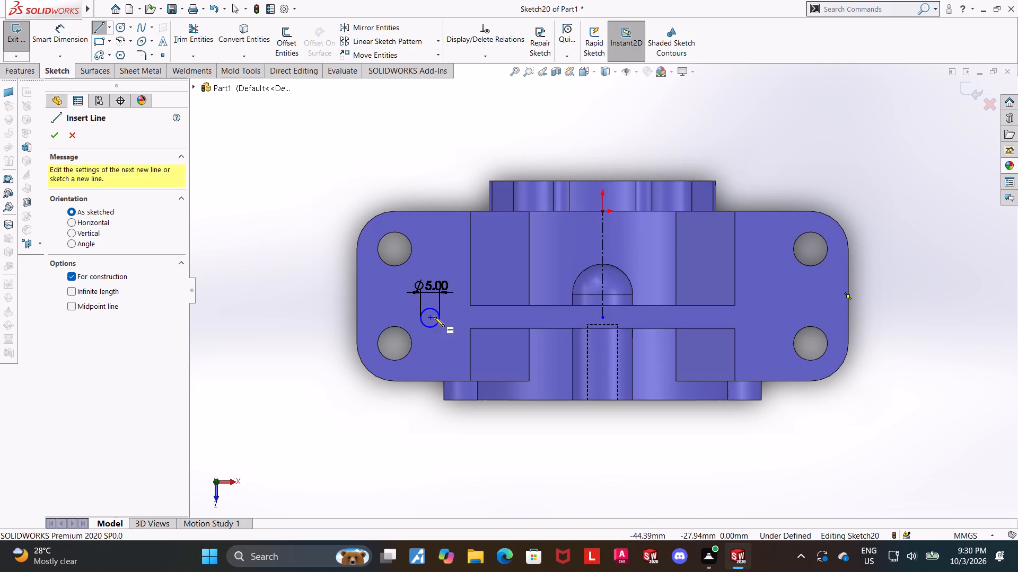
click(433, 317)
click(603, 317)
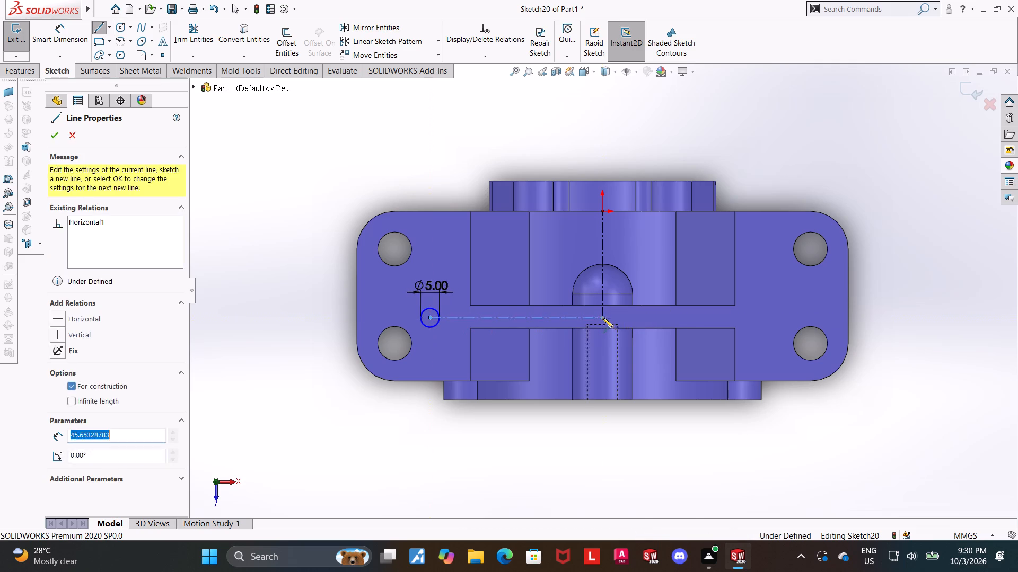
key(Escape)
key(Escape)
key(Escape)
Mirror the 5 mm circle about the vertical centerline onto the right flange.
click(364, 24)
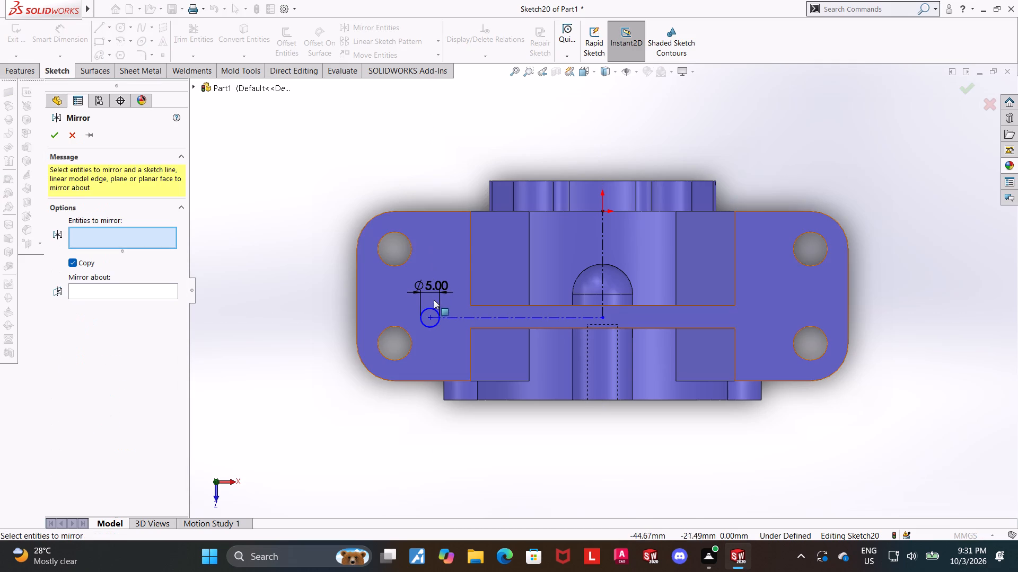
click(432, 308)
click(122, 294)
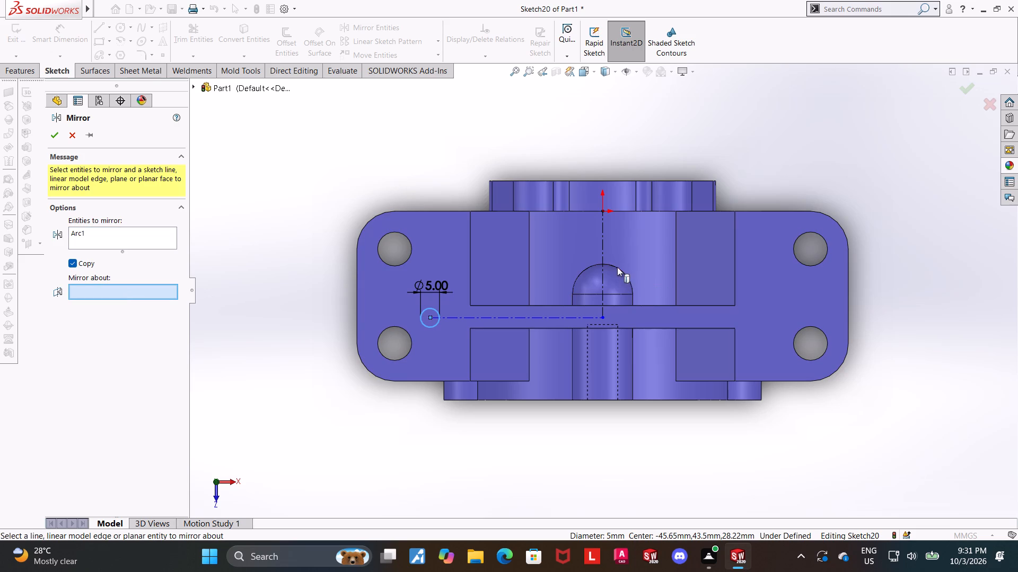
click(601, 251)
click(52, 138)
key(Escape)
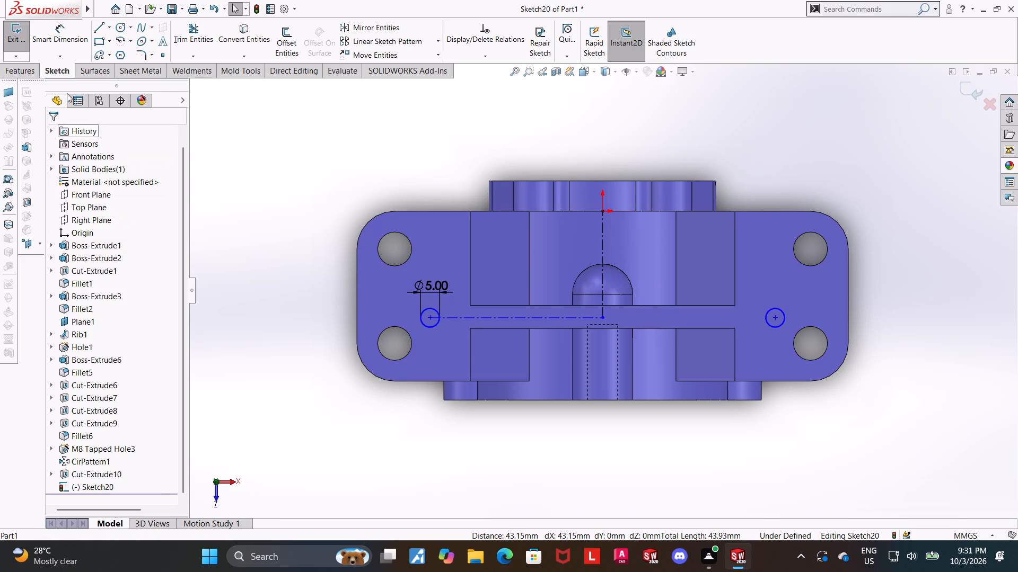
Dimension the horizontal distance from the left circle's centre to the vertical centerline's end to 45 mm.
click(63, 28)
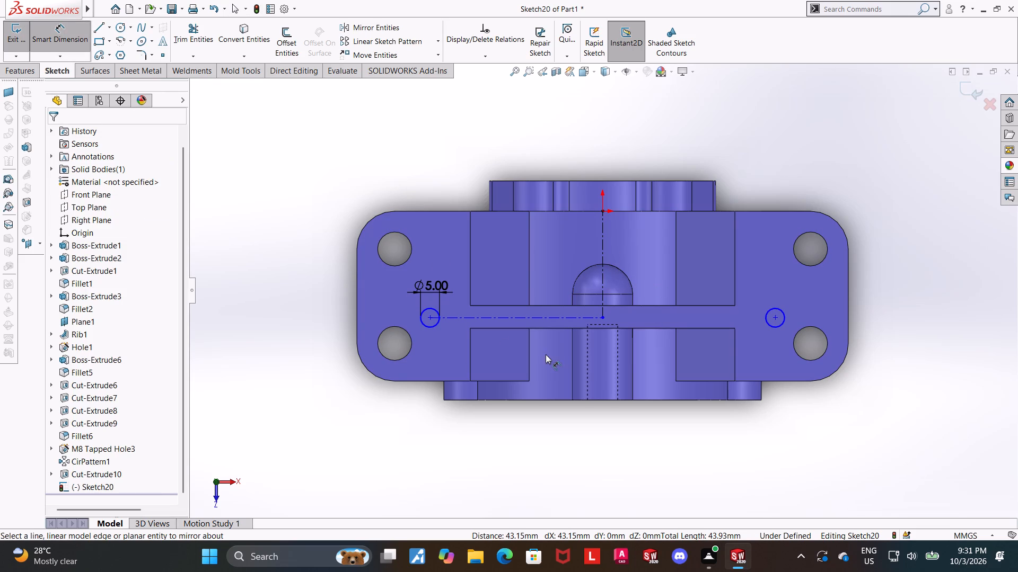
click(431, 316)
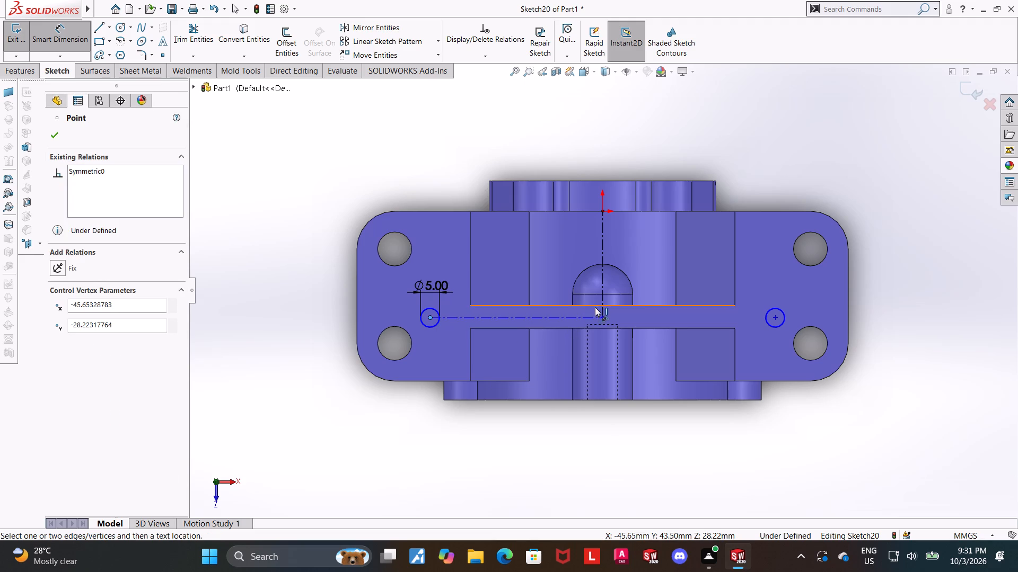
click(603, 306)
click(572, 436)
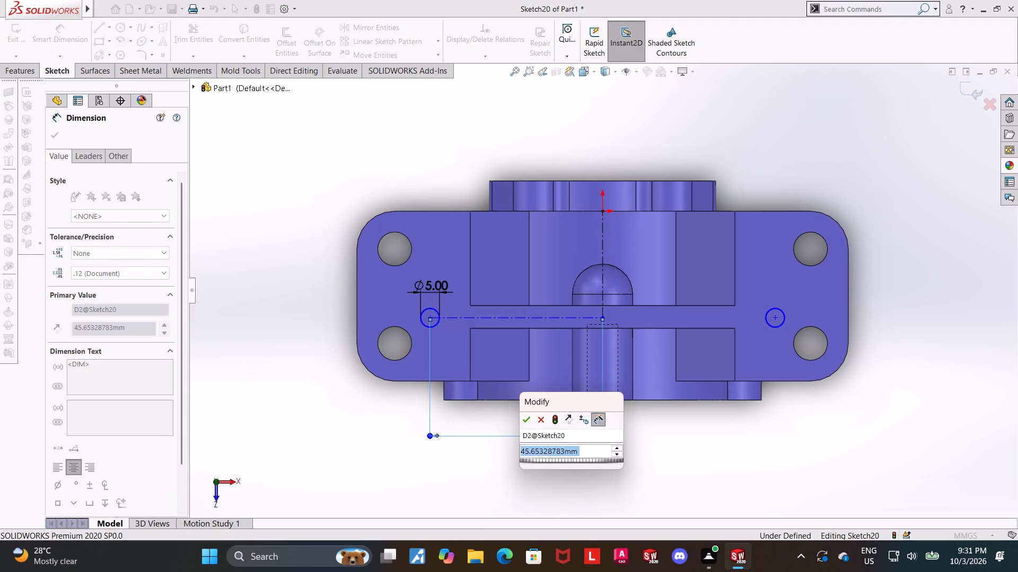
text(45)
key(Return)
key(Escape)
key(Escape)
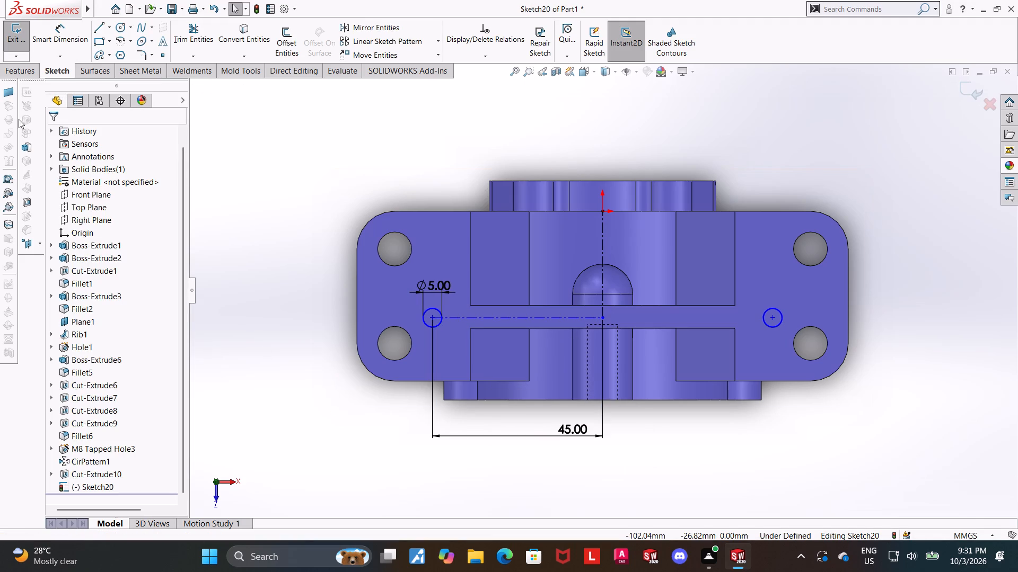
Dimension the distance from the horizontal centerline to the left flange's front edge to 22.5 mm.
click(63, 41)
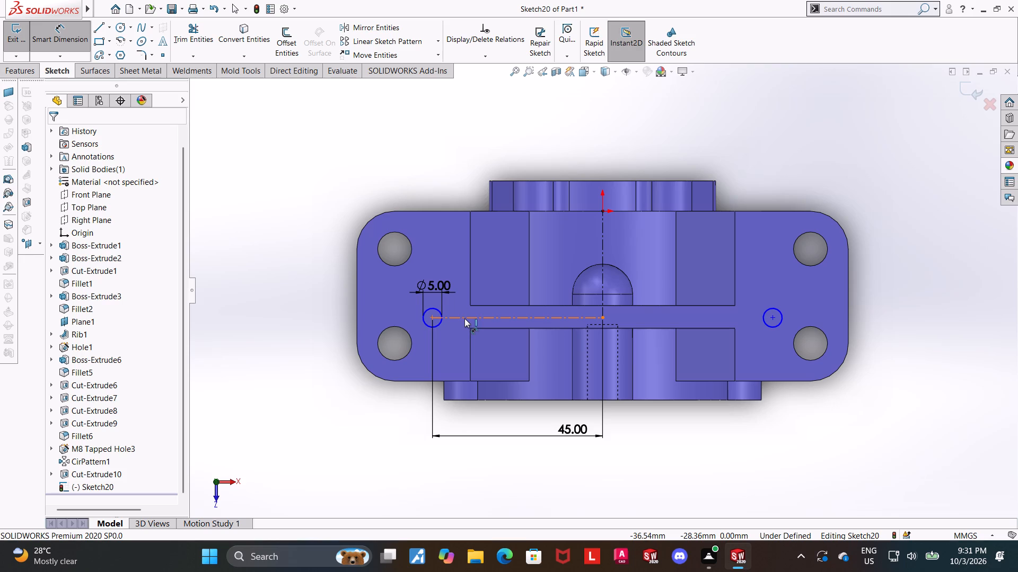
click(464, 318)
click(410, 382)
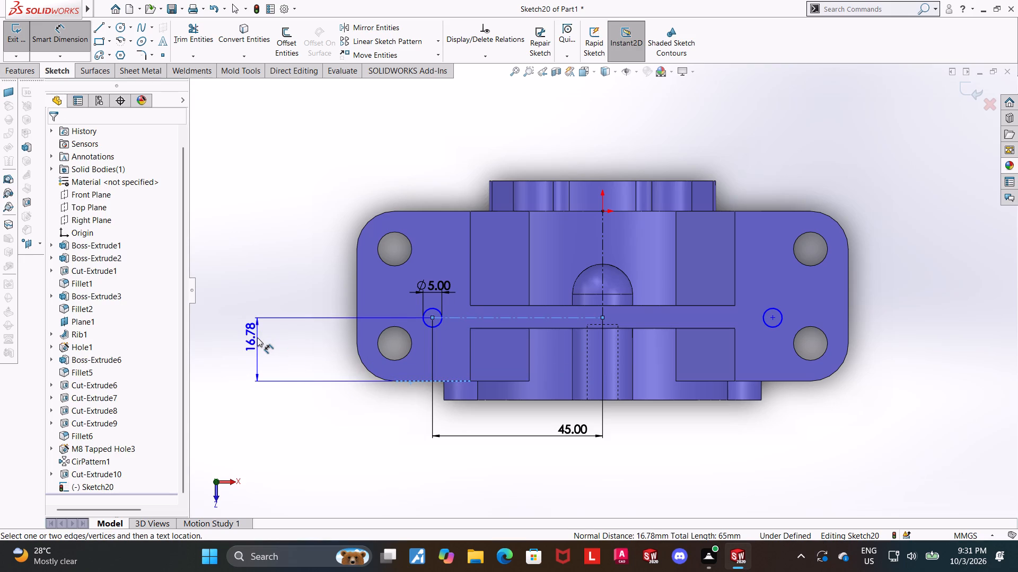
click(257, 337)
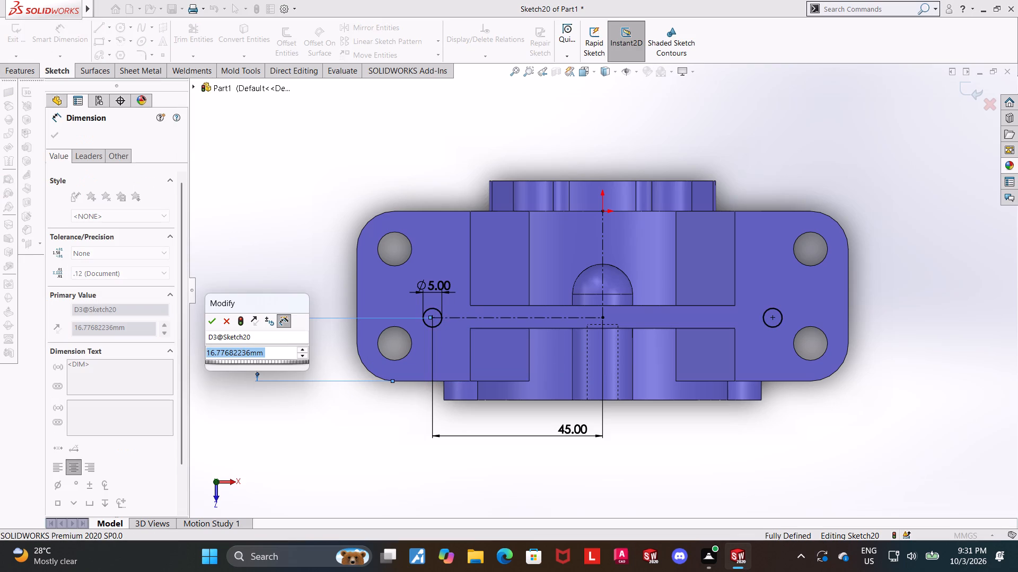
text(22.5)
key(Return)
key(Escape)
key(Escape)
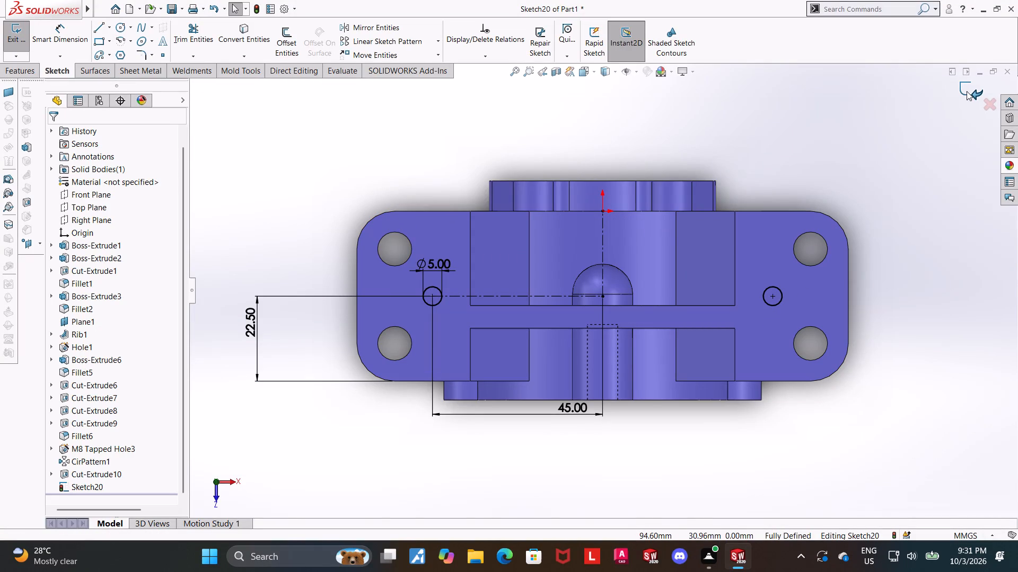
Cut-extrude the two 5 mm flange circles Up To Surface, ending at the underside face of the flange.
click(967, 91)
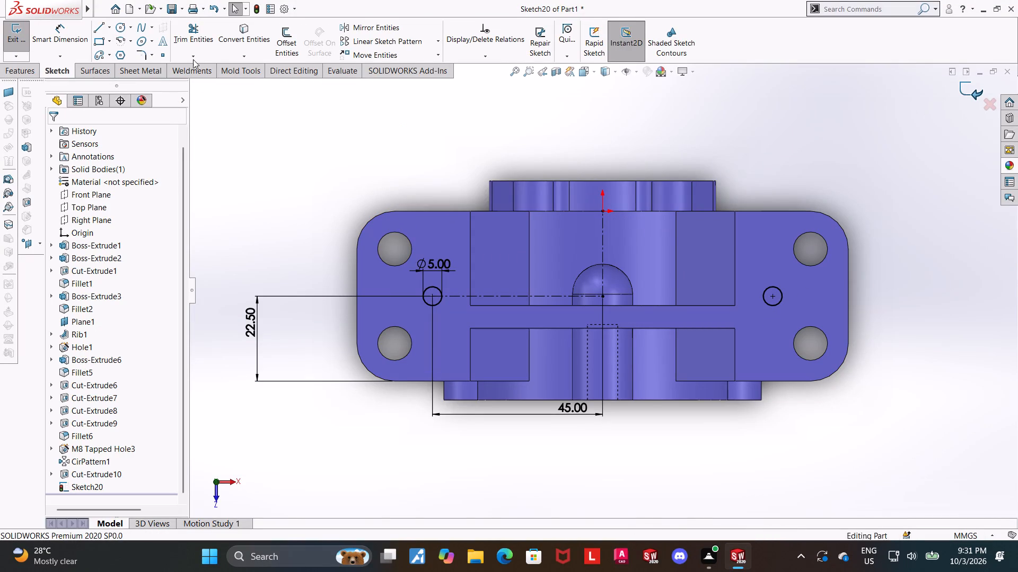
click(193, 38)
middle_drag(241, 190, 236, 118)
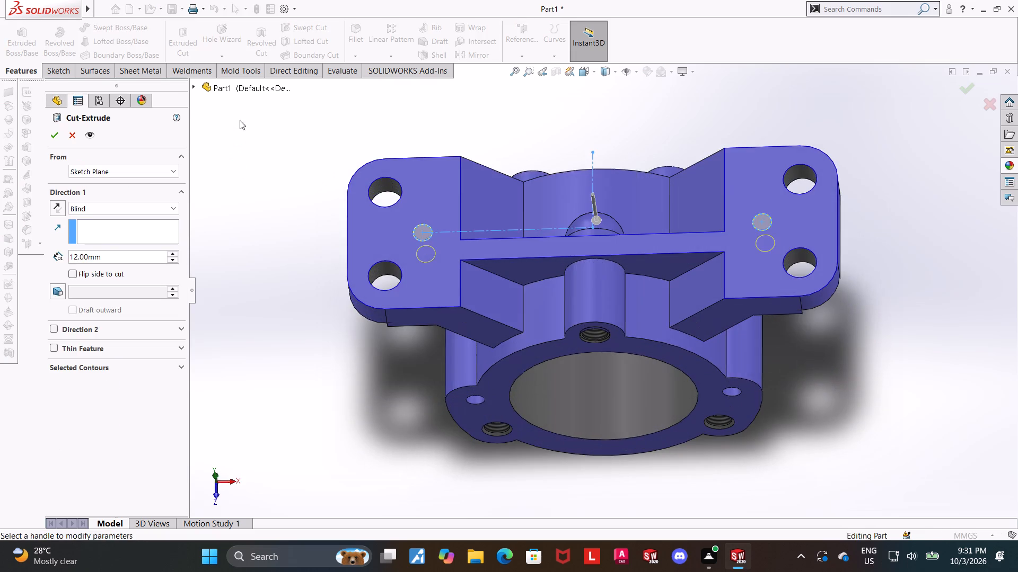
middle_drag(247, 184, 264, 110)
middle_drag(238, 205, 233, 166)
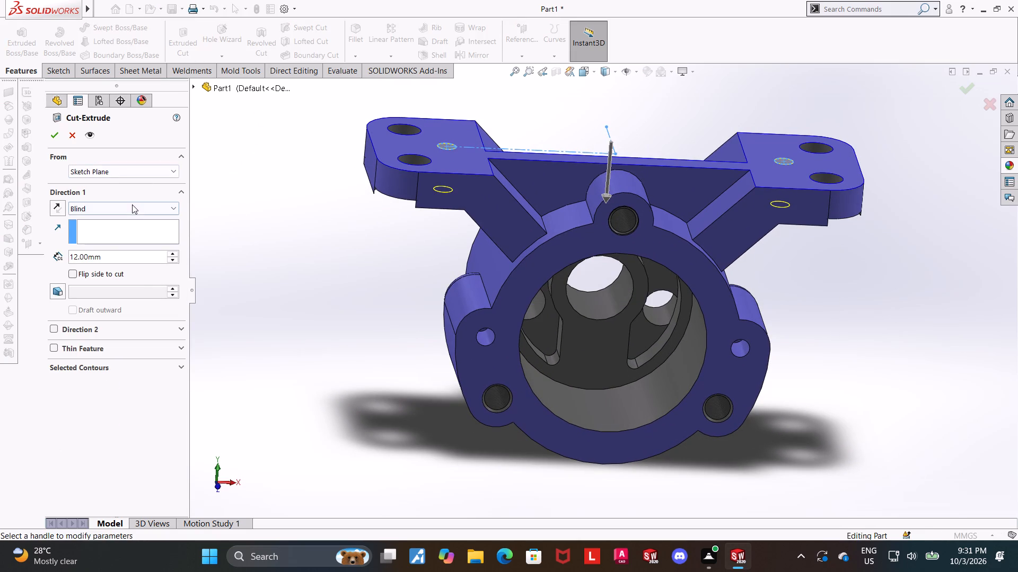
click(131, 205)
click(107, 262)
scroll(251, 272, up, 1)
middle_drag(254, 260, 267, 196)
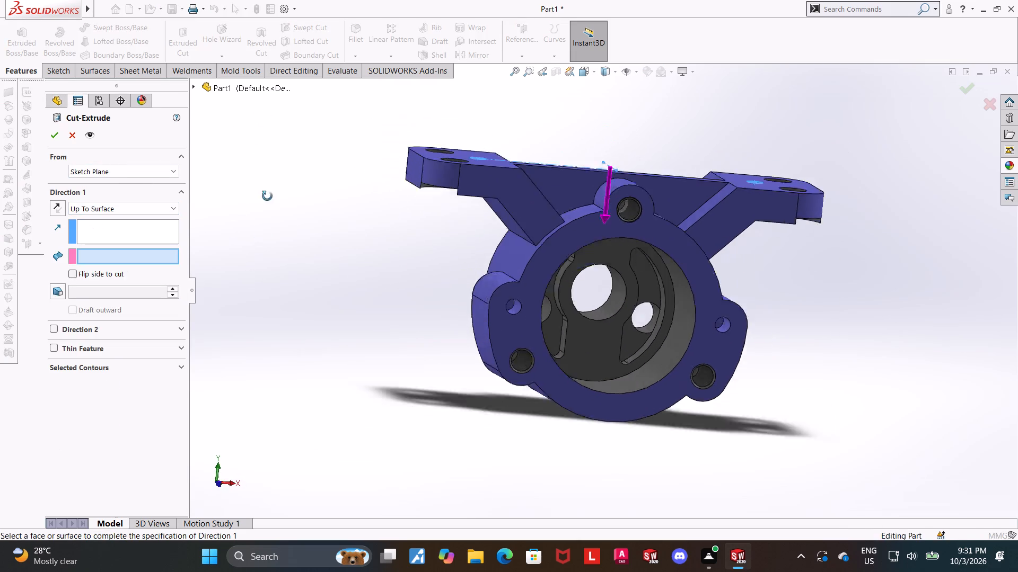
middle_drag(267, 196, 302, 71)
click(483, 167)
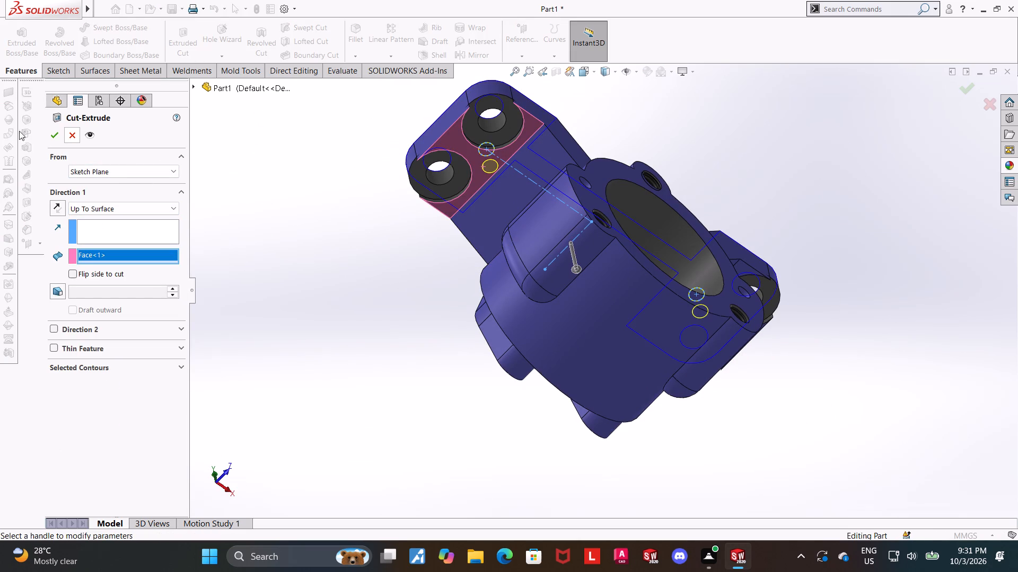
click(58, 137)
click(396, 220)
Apply a gray standard colour to the boss and flange 5 mm hole cuts, Cut-Extrude10 and Cut-Extrude11.
scroll(374, 202, up, 1)
middle_drag(374, 202, 374, 202)
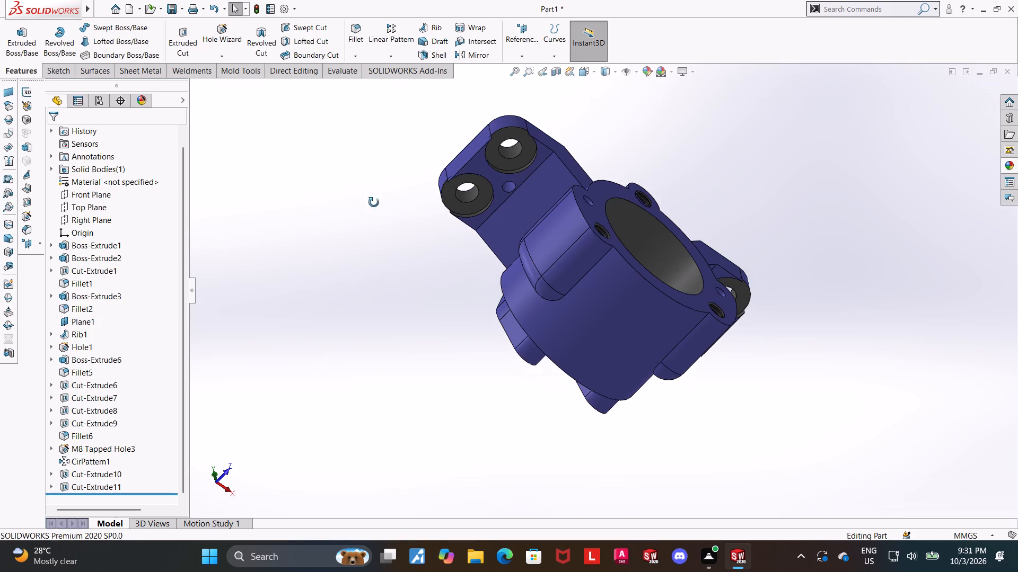
middle_drag(374, 202, 333, 463)
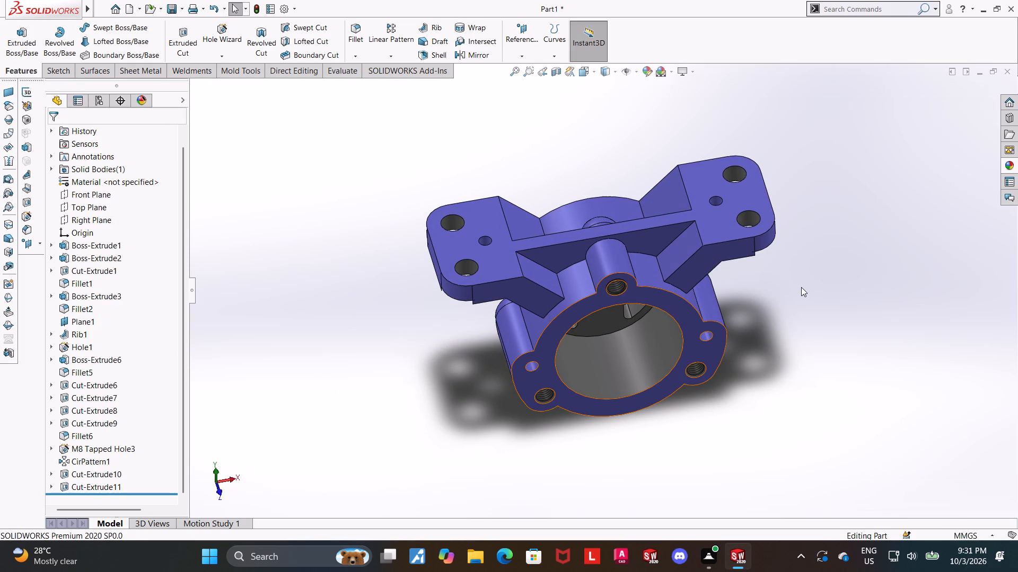
scroll(801, 287, up, 2)
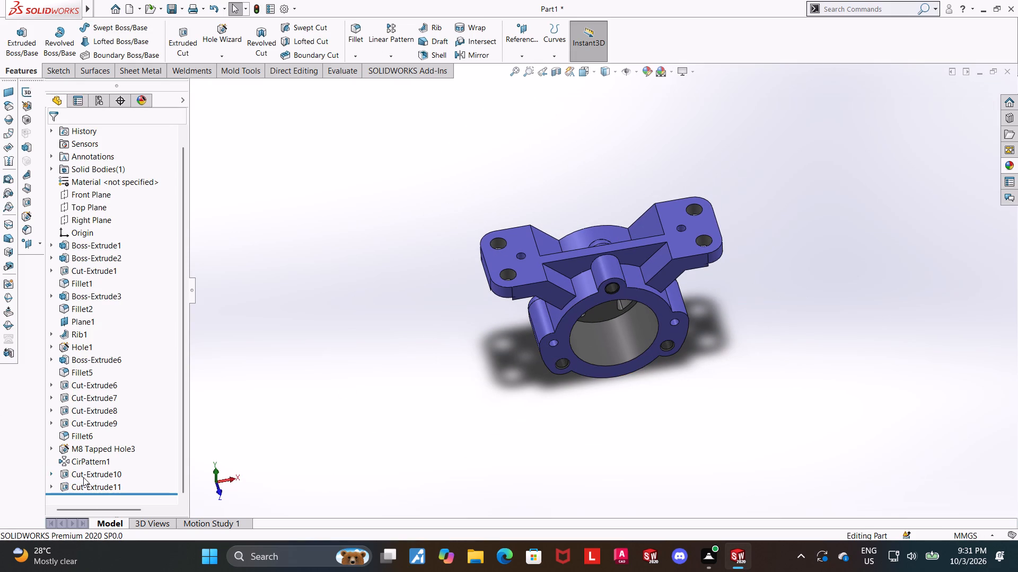
click(83, 477)
ctrl+click(86, 488)
right_click(86, 488)
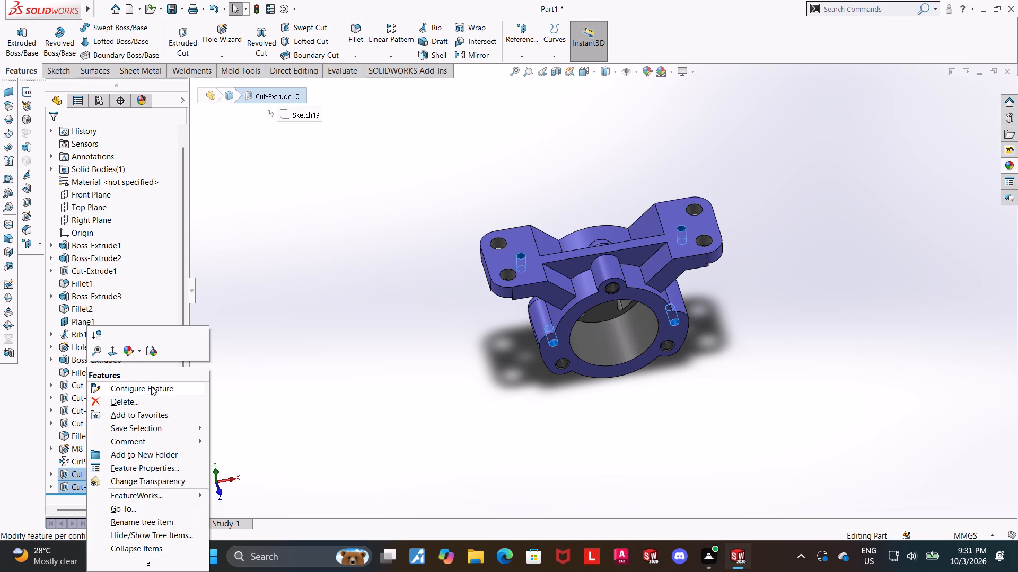
click(127, 356)
click(170, 379)
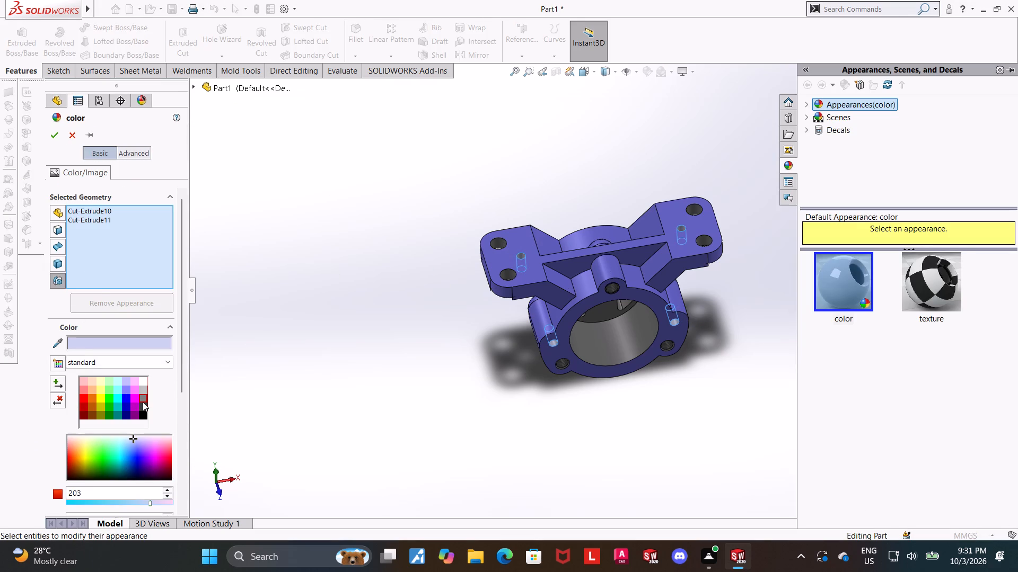
click(143, 402)
click(58, 137)
click(349, 319)
Specify a DIN M6 bottoming tapped hole in Hole Wizard, blind 12 mm deep with a 10 mm thread depth.
middle_drag(354, 315, 388, 293)
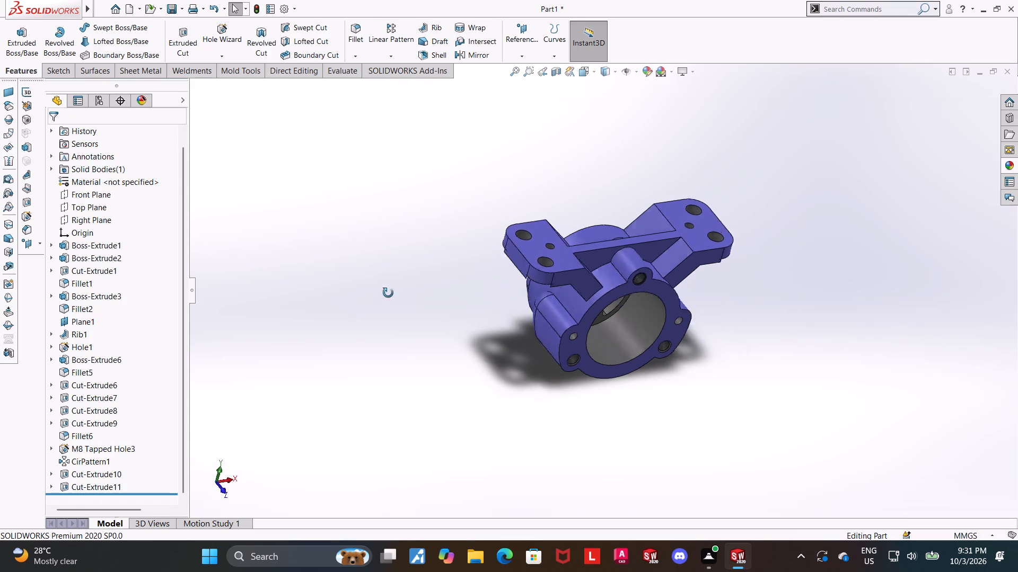
middle_drag(388, 293, 593, 383)
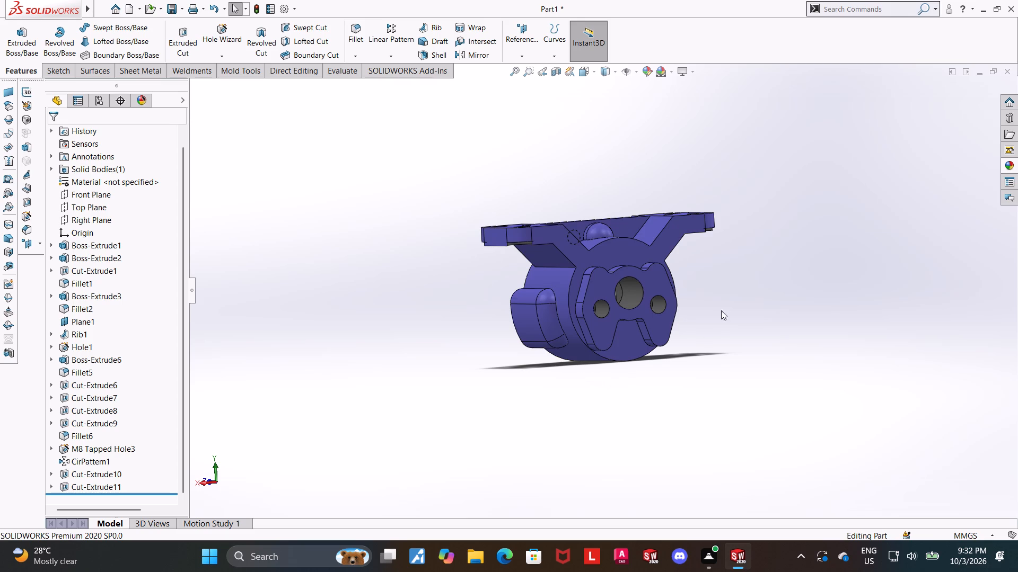
click(591, 71)
click(533, 357)
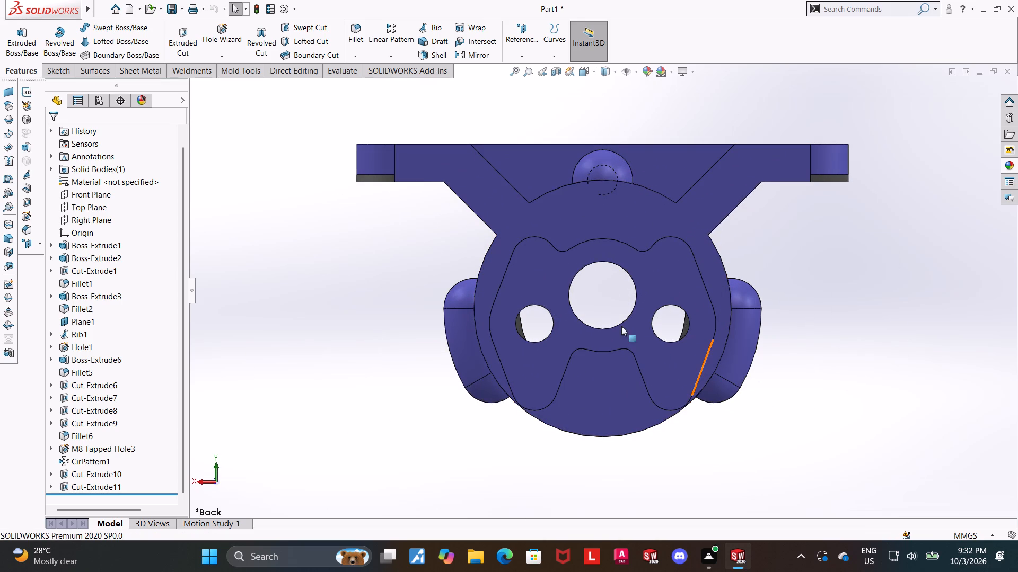
click(227, 31)
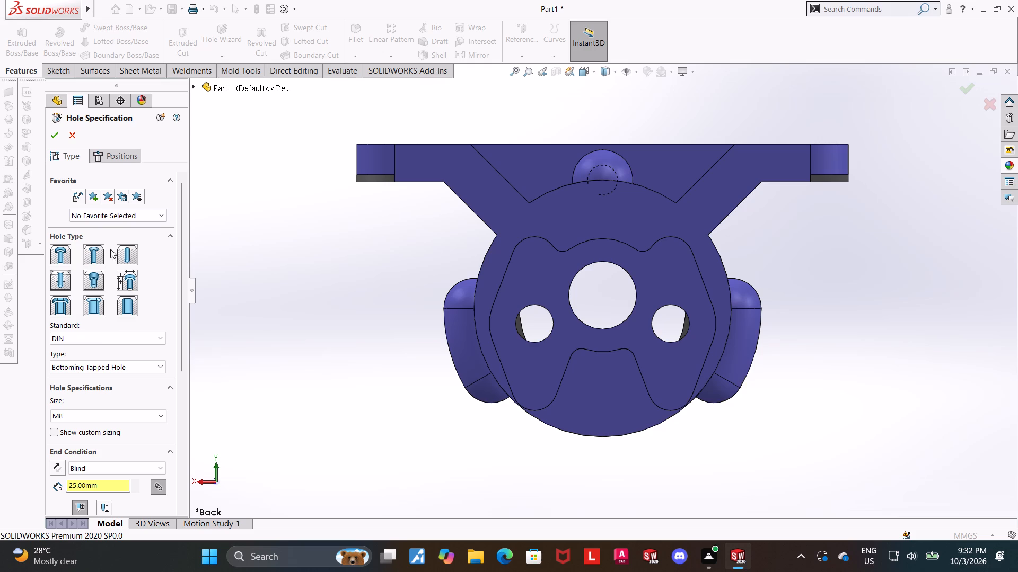
click(135, 416)
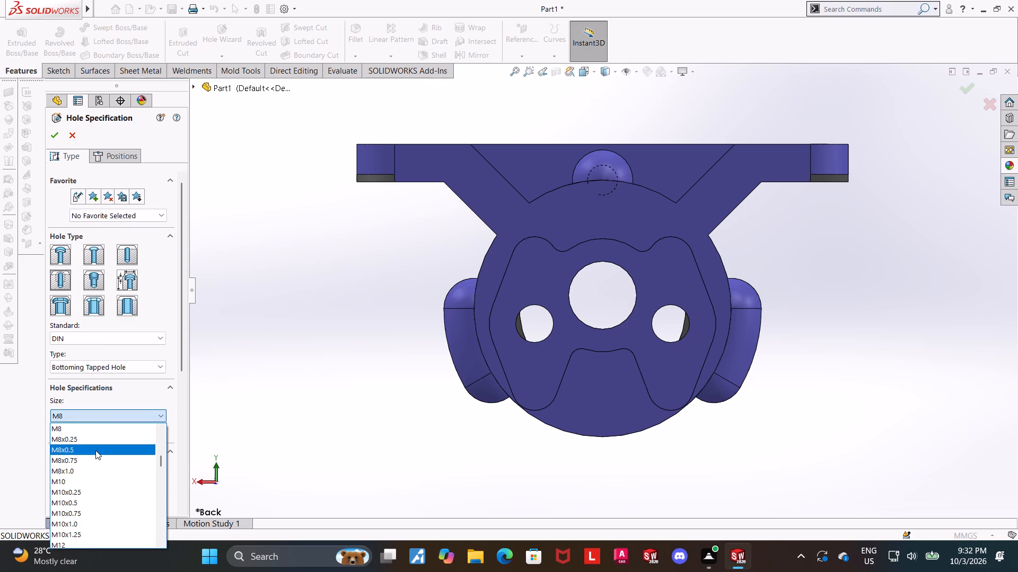
scroll(95, 450, up, 2)
click(77, 440)
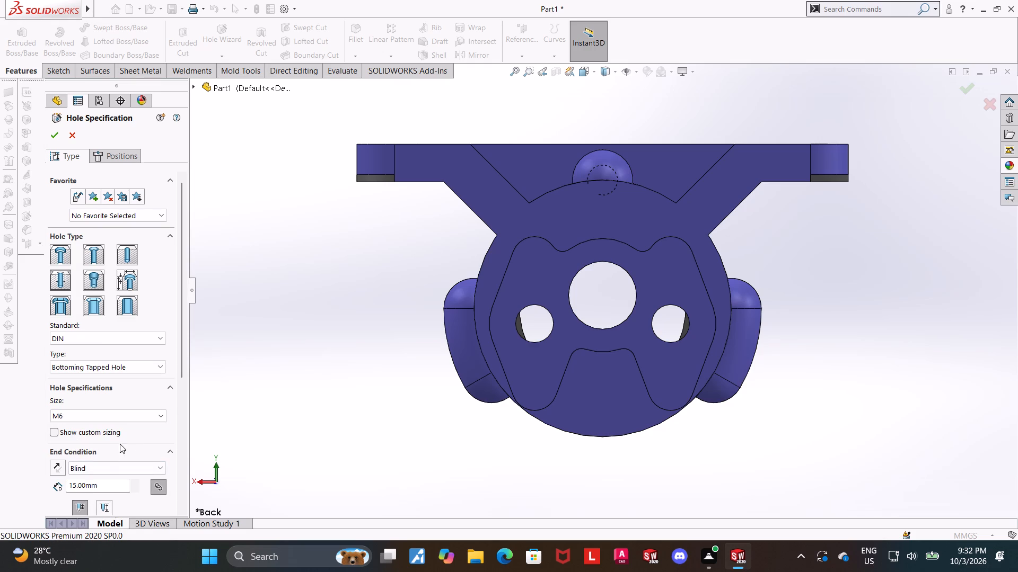
drag(180, 353, 180, 379)
drag(107, 439, 0, 432)
text(12)
key(Return)
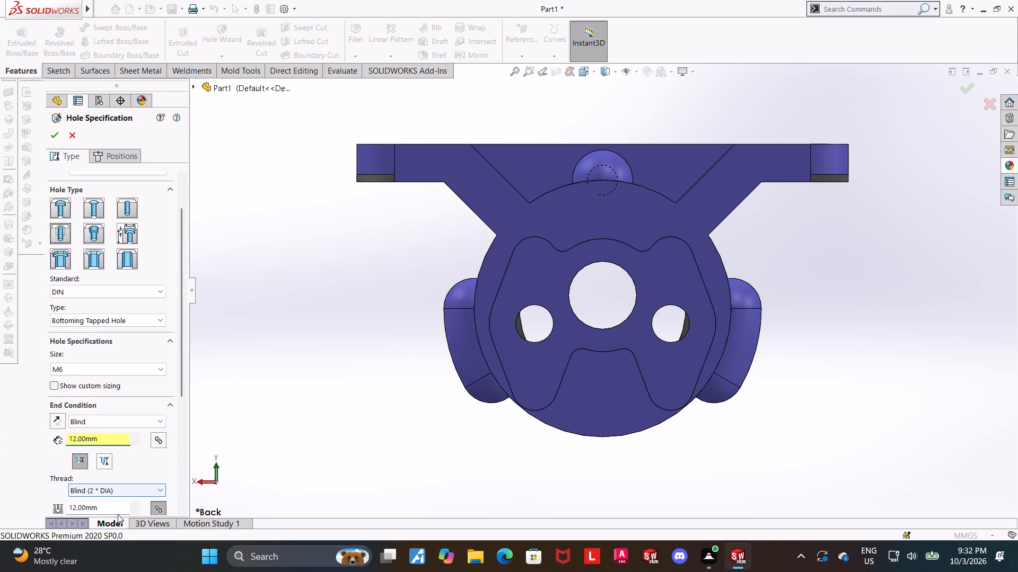
drag(118, 506, 0, 499)
key(1)
key(0)
key(Return)
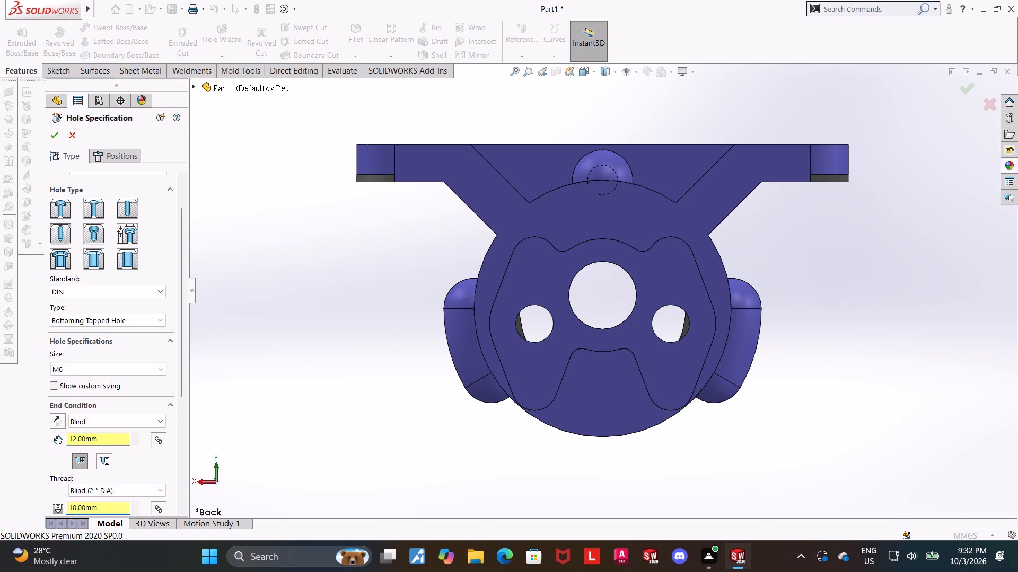
scroll(180, 420, down, 1)
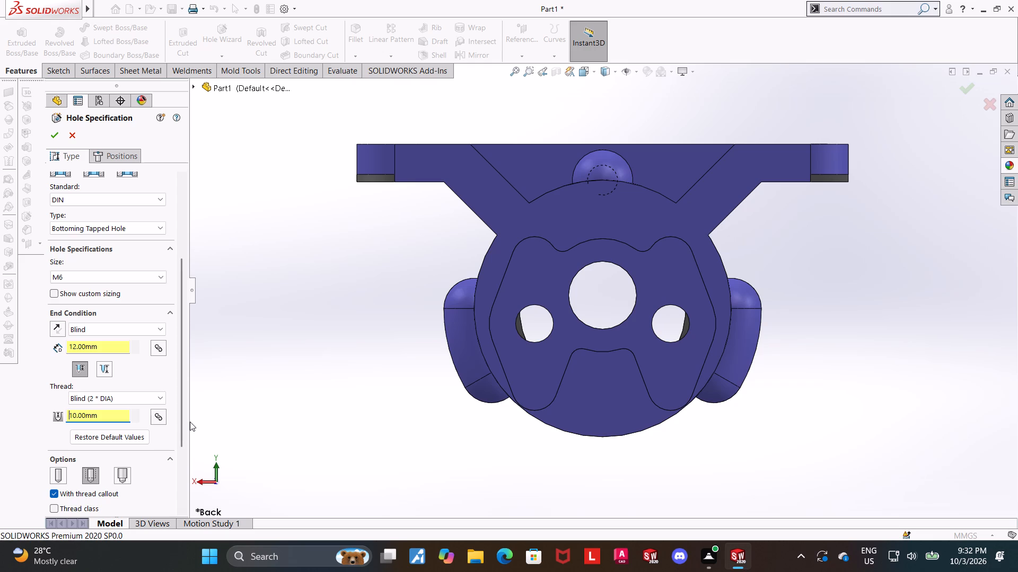
Place four M6 holes with a 3D sketch on the raised back plate, one in each corner lobe.
click(119, 155)
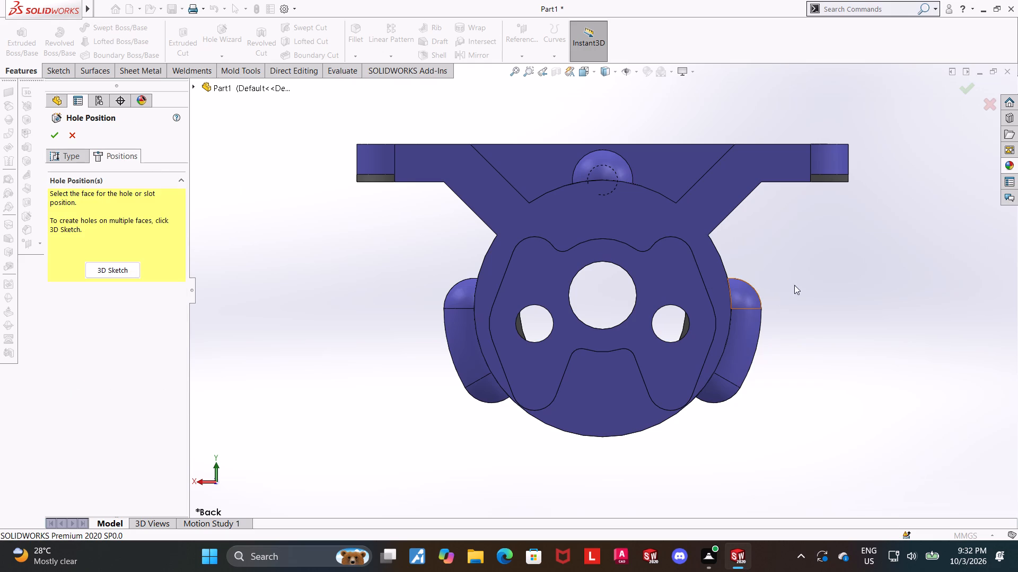
middle_drag(780, 250, 776, 272)
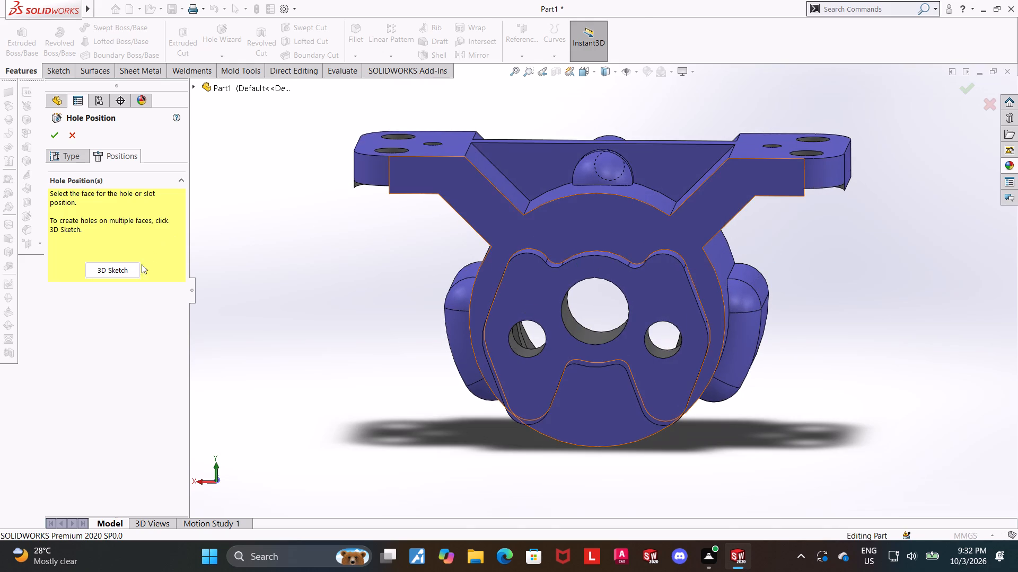
click(128, 270)
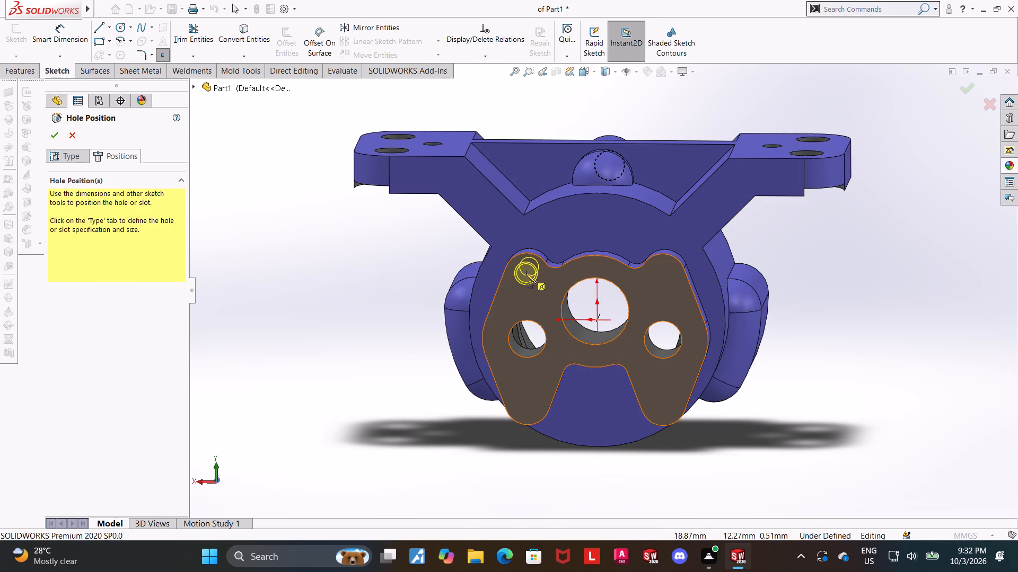
click(526, 273)
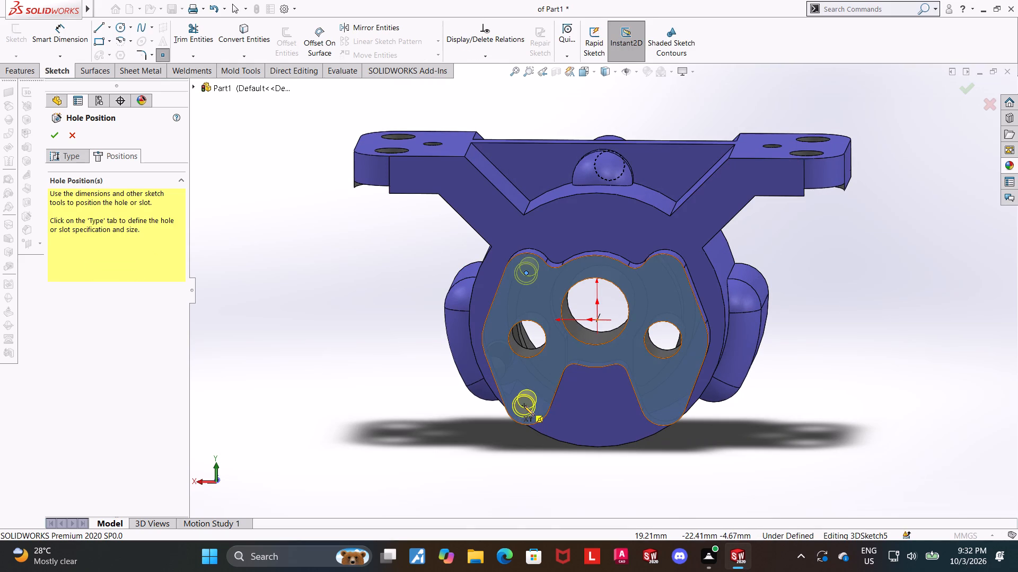
click(526, 401)
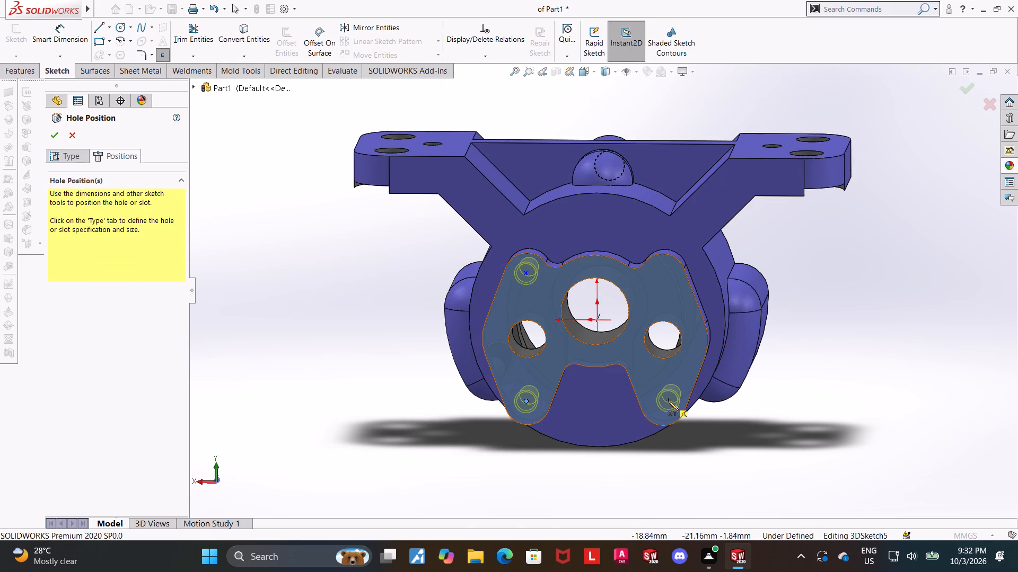
click(666, 403)
click(663, 274)
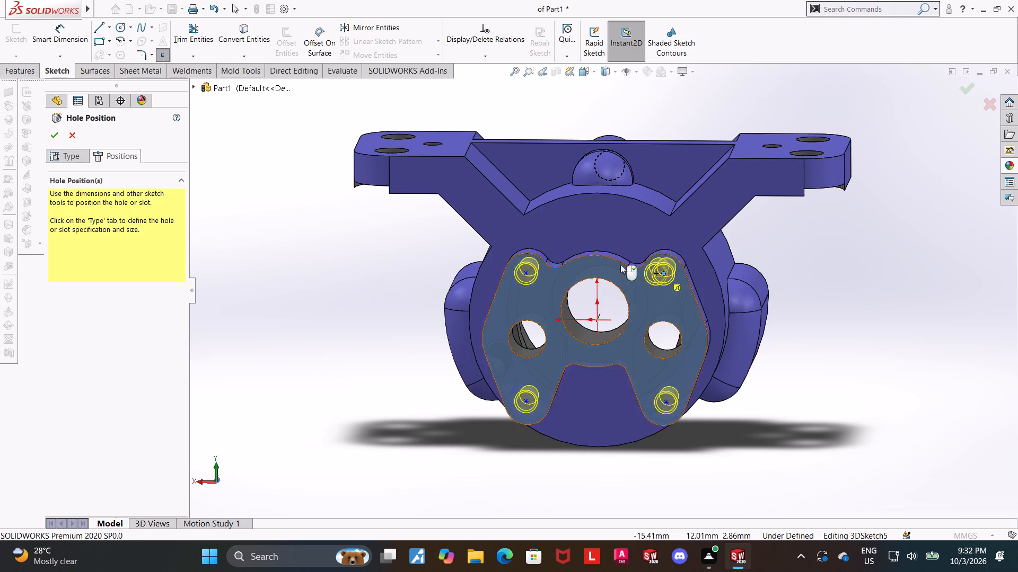
click(581, 74)
click(488, 343)
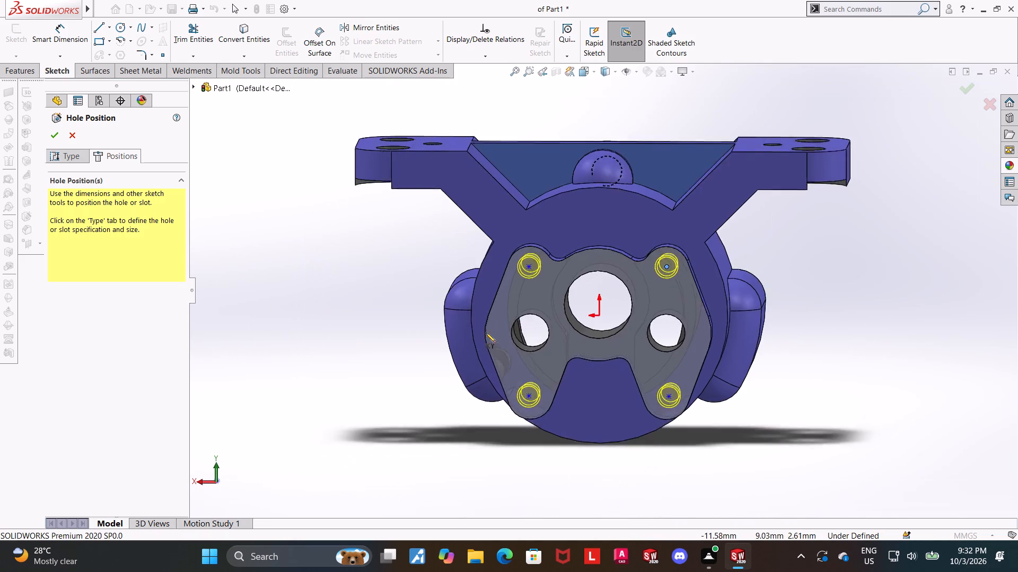
key(Escape)
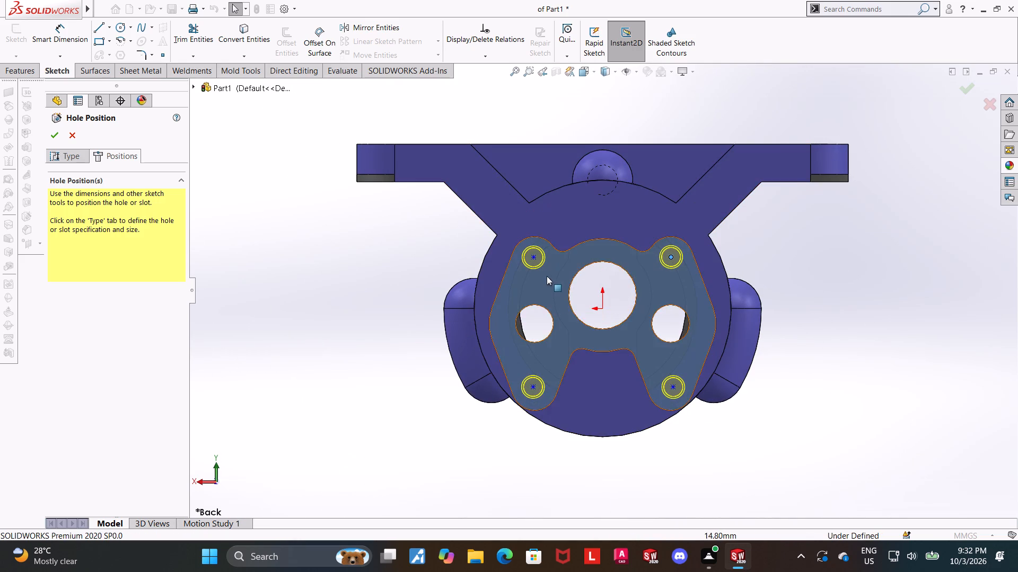
Make the two upper M6 hole points concentric with the rounded upper lobe edges of the back plate.
scroll(548, 261, down, 5)
ctrl+click(878, 211)
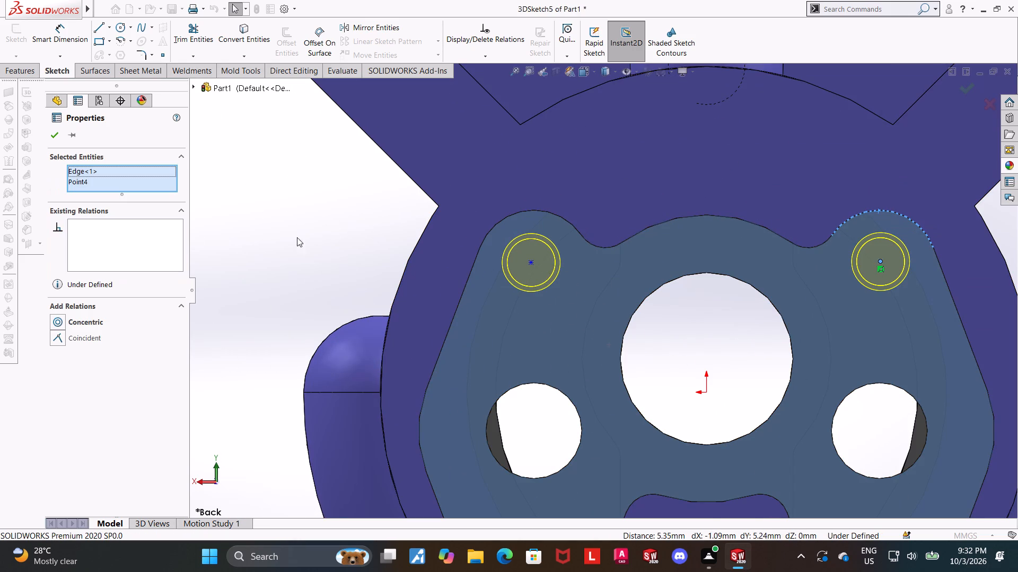
click(57, 322)
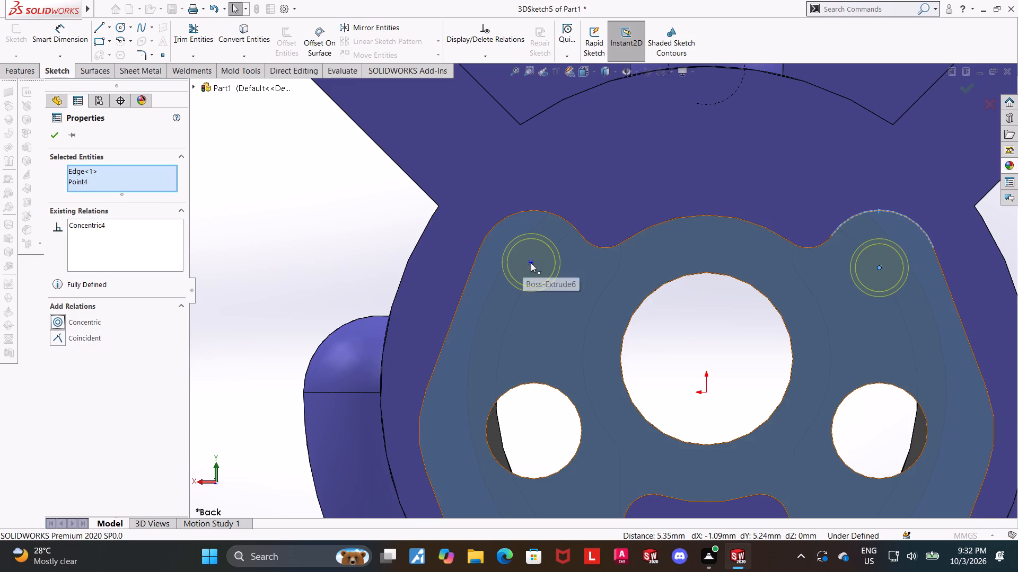
click(531, 263)
ctrl+click(539, 209)
click(55, 323)
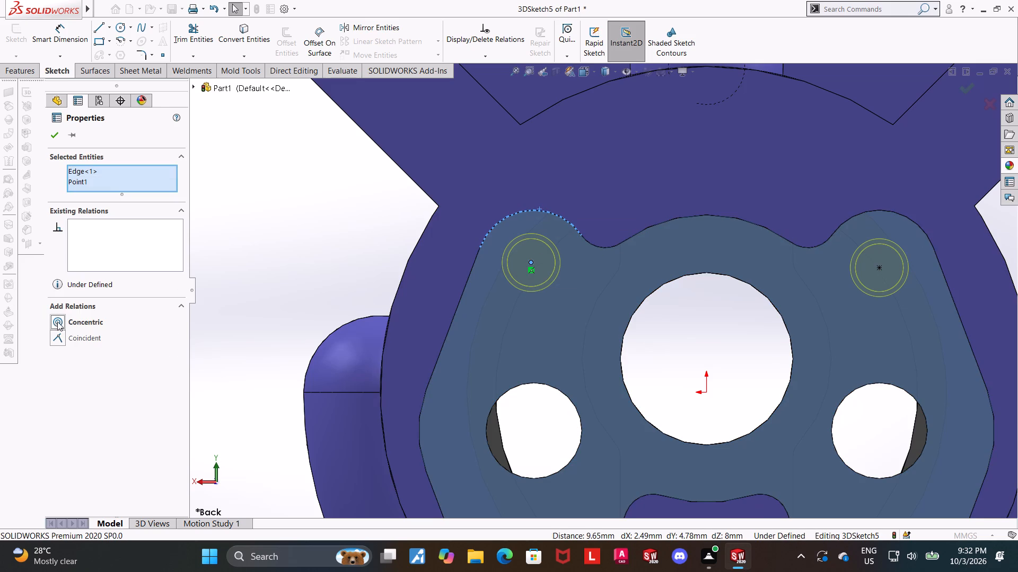
Make the two lower M6 hole points concentric with the rounded lower lobe edges of the back plate and finish the tapped holes.
scroll(461, 381, up, 6)
scroll(609, 424, down, 3)
click(554, 343)
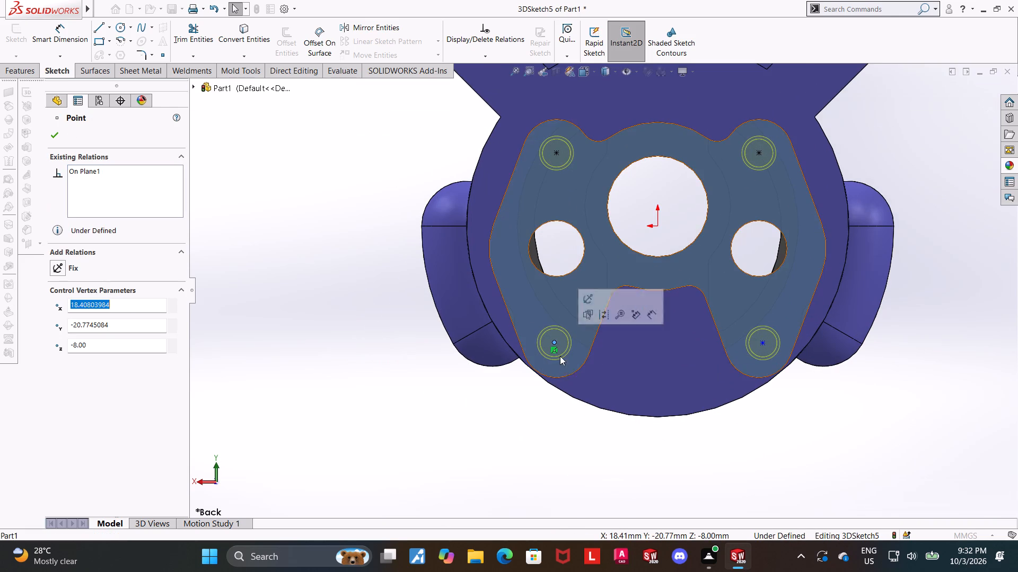
ctrl+click(571, 375)
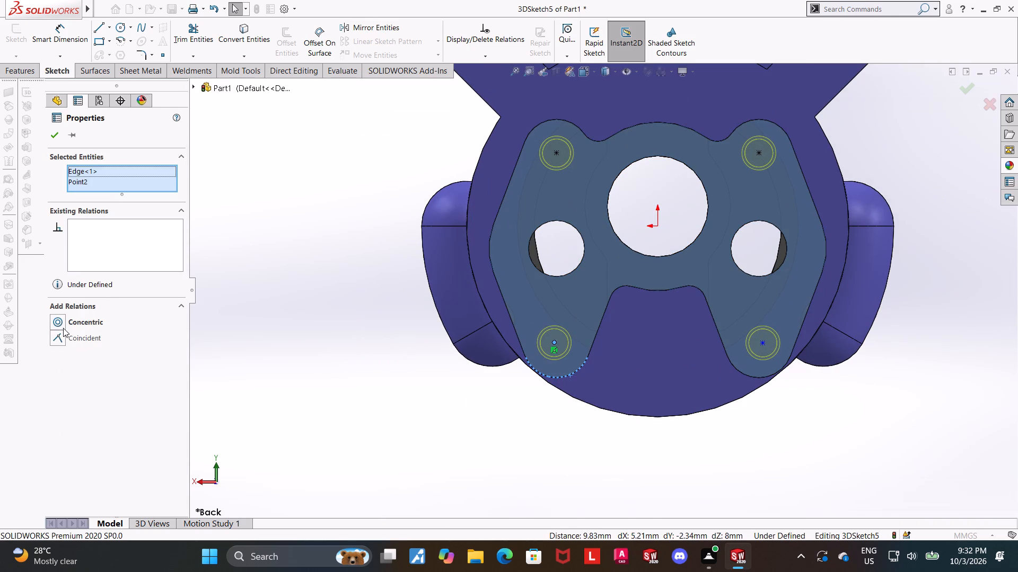
click(62, 325)
click(843, 423)
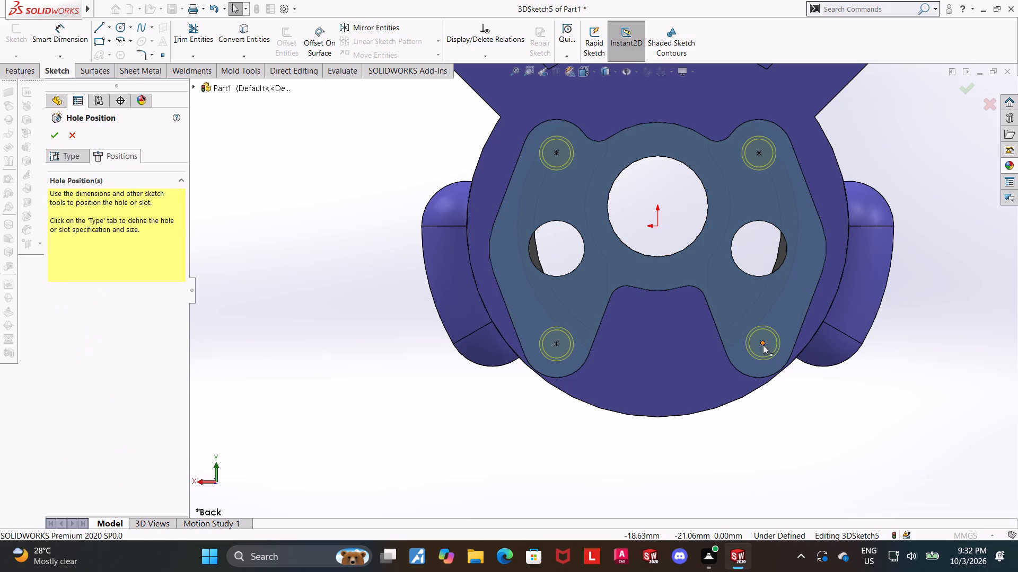
click(763, 345)
ctrl+click(763, 376)
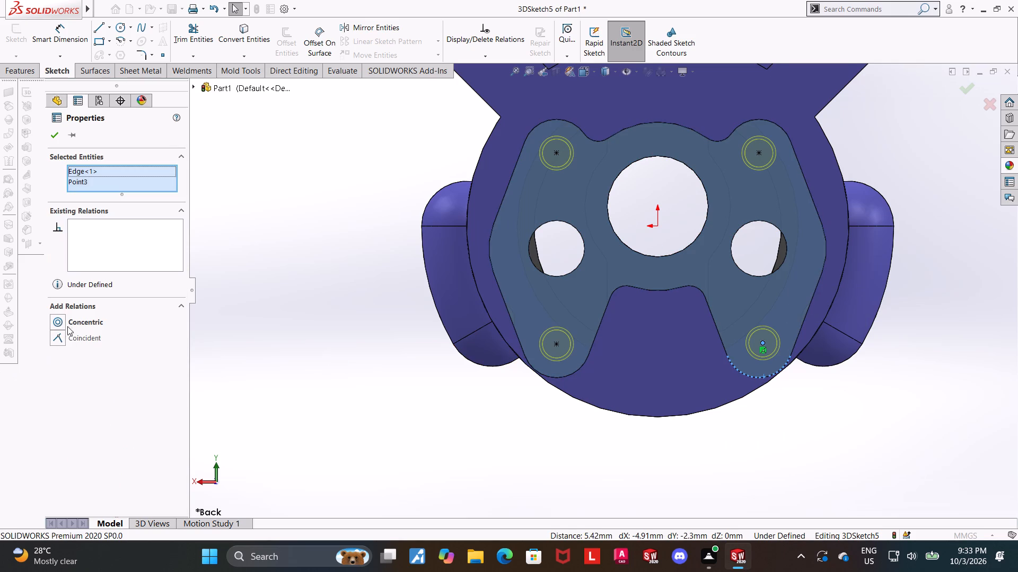
click(60, 324)
click(48, 141)
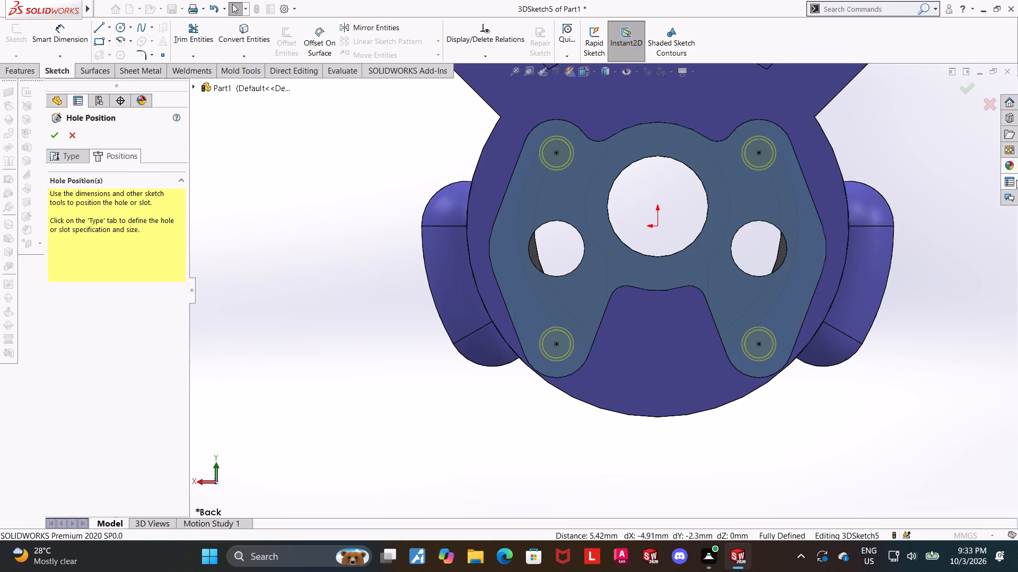
click(969, 78)
Apply a gray standard colour to the M6 Tapped Hole1 feature on the back plate.
middle_drag(933, 218, 912, 248)
click(917, 278)
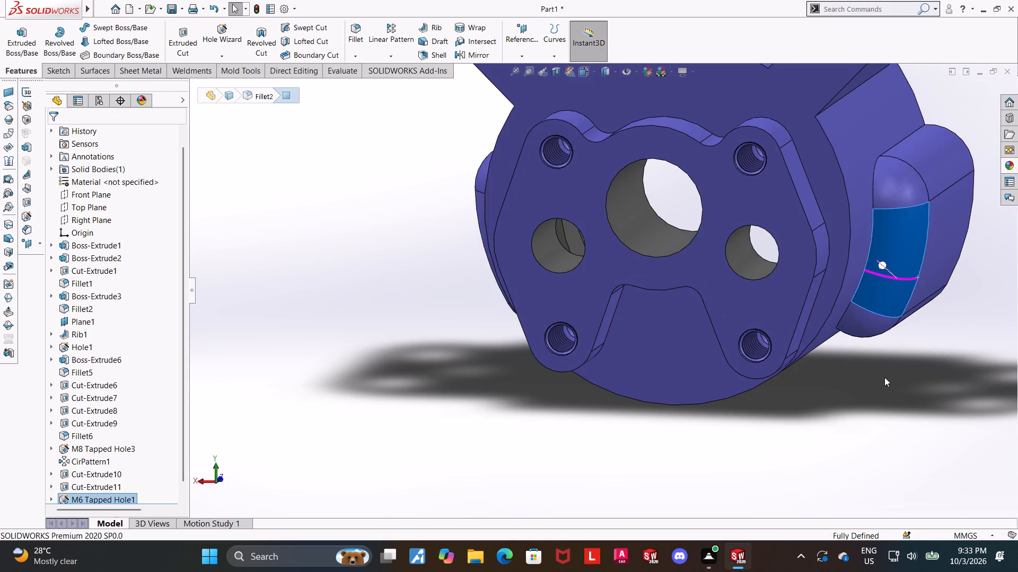
scroll(881, 383, up, 4)
click(841, 263)
scroll(833, 225, down, 2)
scroll(102, 470, down, 4)
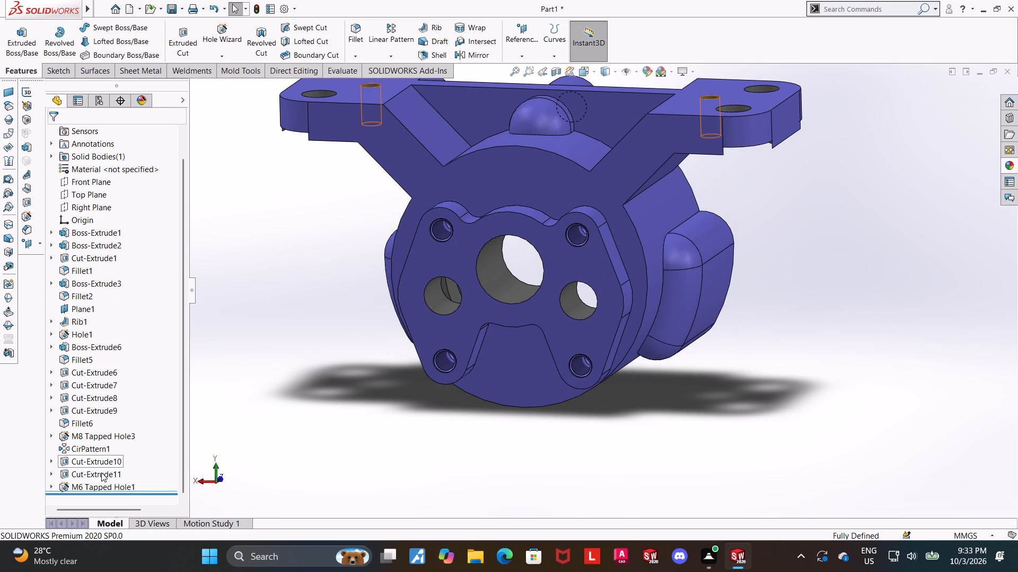
scroll(101, 472, down, 2)
click(102, 485)
click(110, 454)
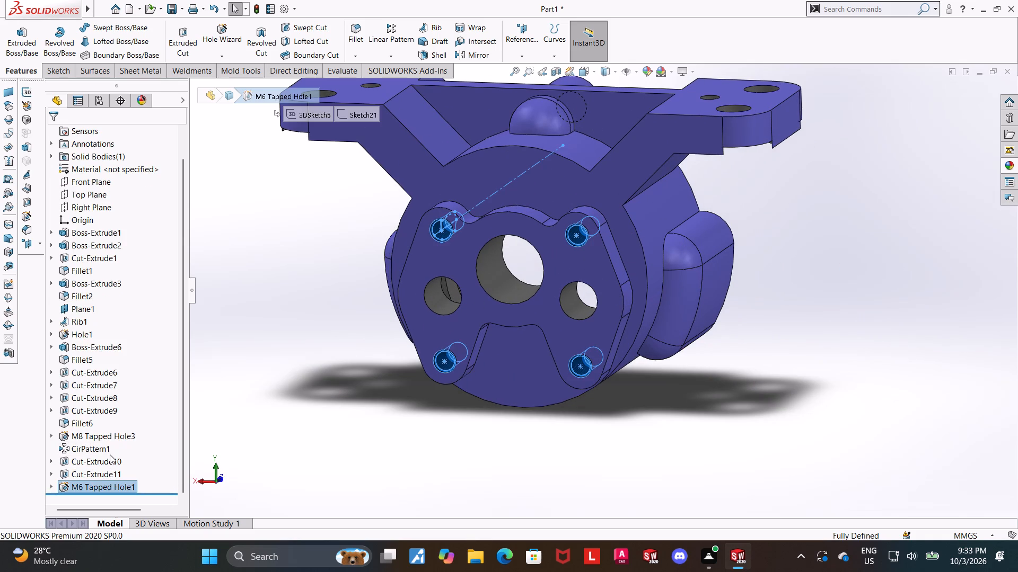
click(72, 134)
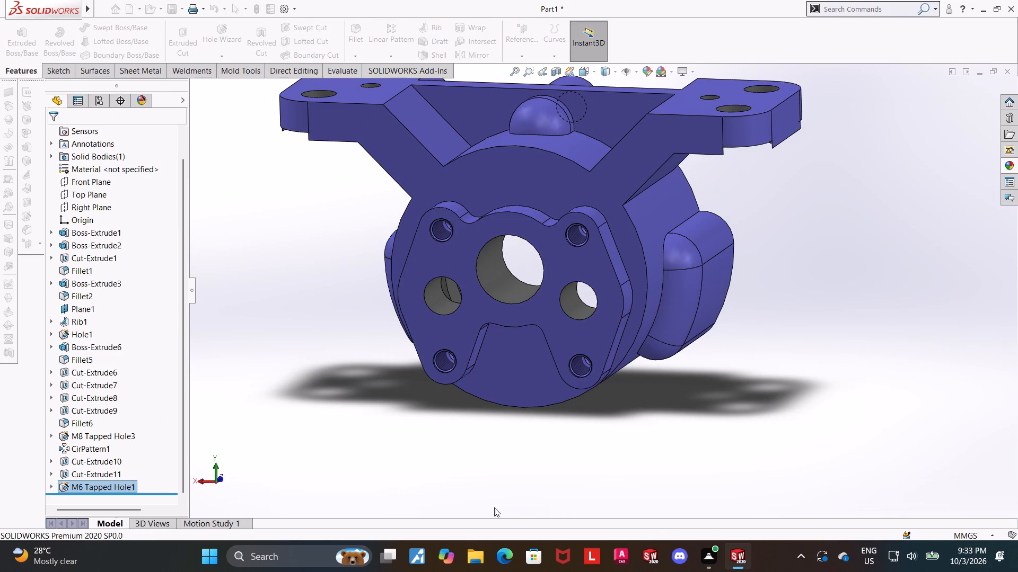
click(127, 486)
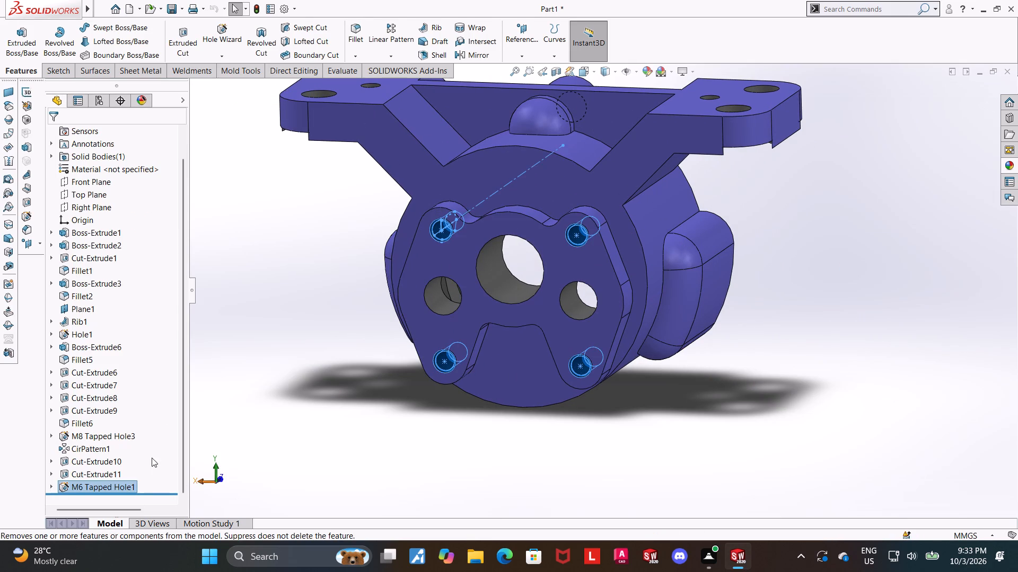
click(359, 461)
click(110, 489)
click(166, 472)
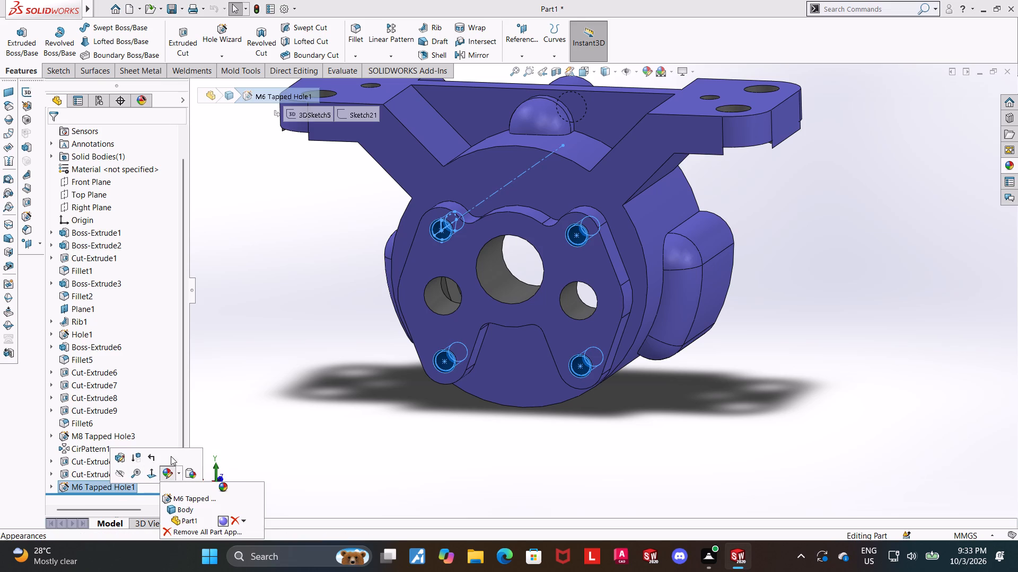
click(183, 499)
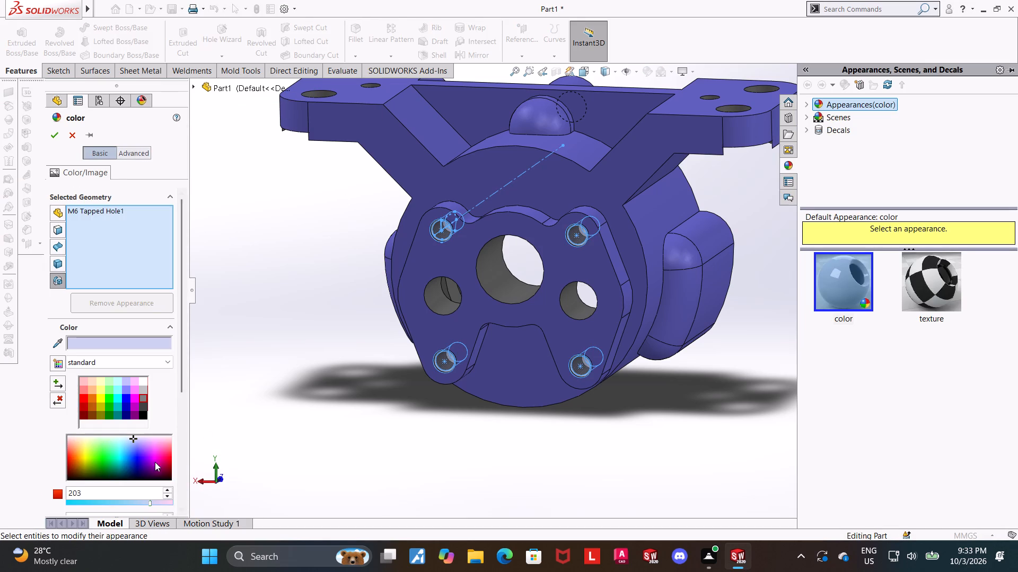
click(143, 399)
click(54, 137)
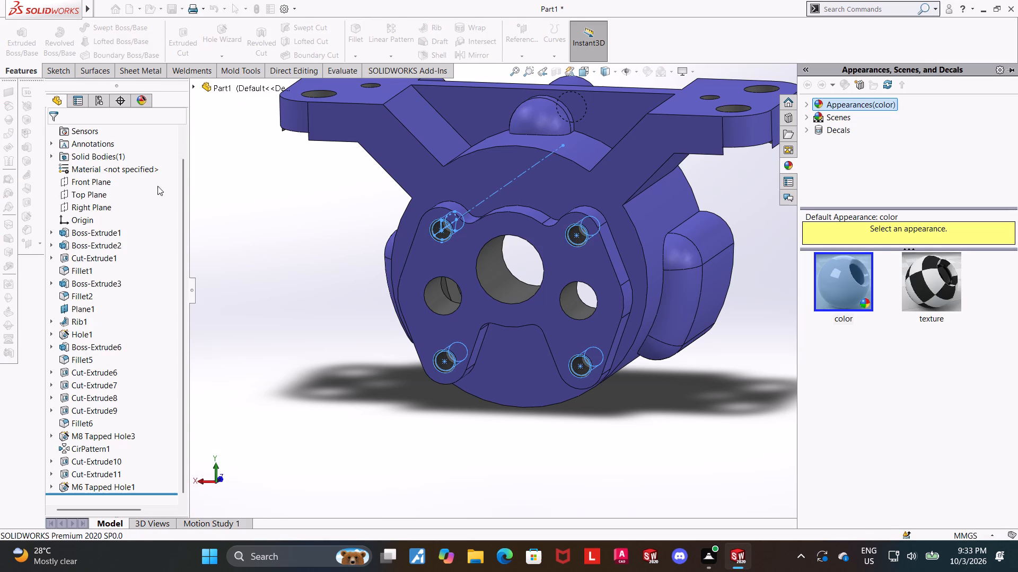
click(348, 298)
Set up a 3 mm symmetric fillet on the edges where the top boss and both side bosses meet the cylinder.
scroll(331, 369, up, 1)
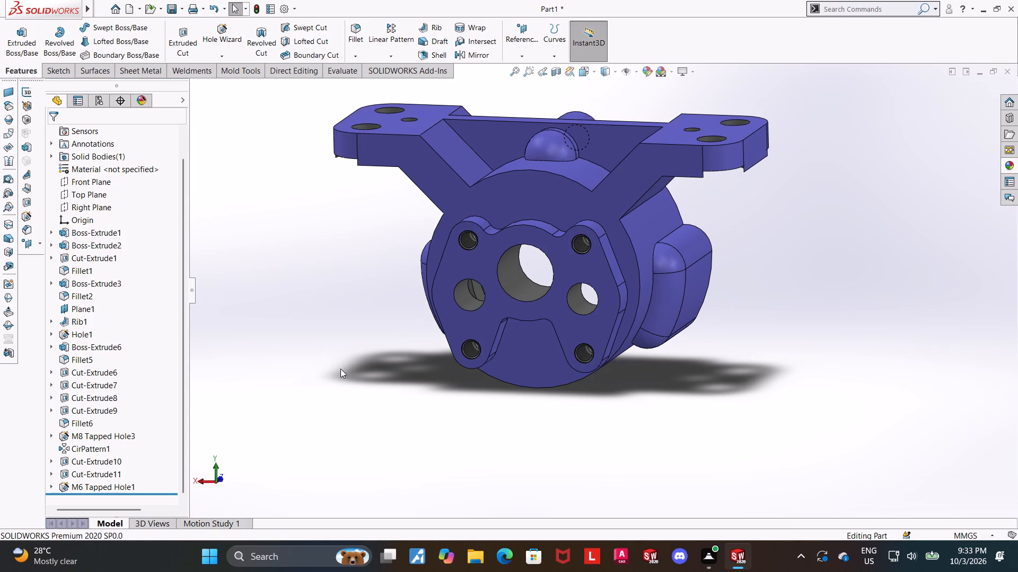
click(344, 20)
click(352, 26)
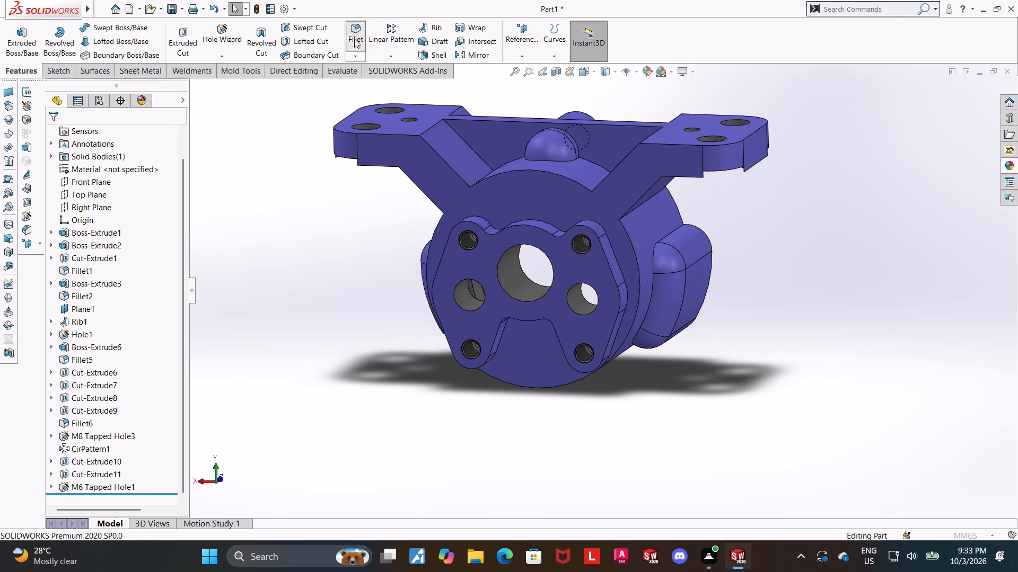
key(3)
key(Return)
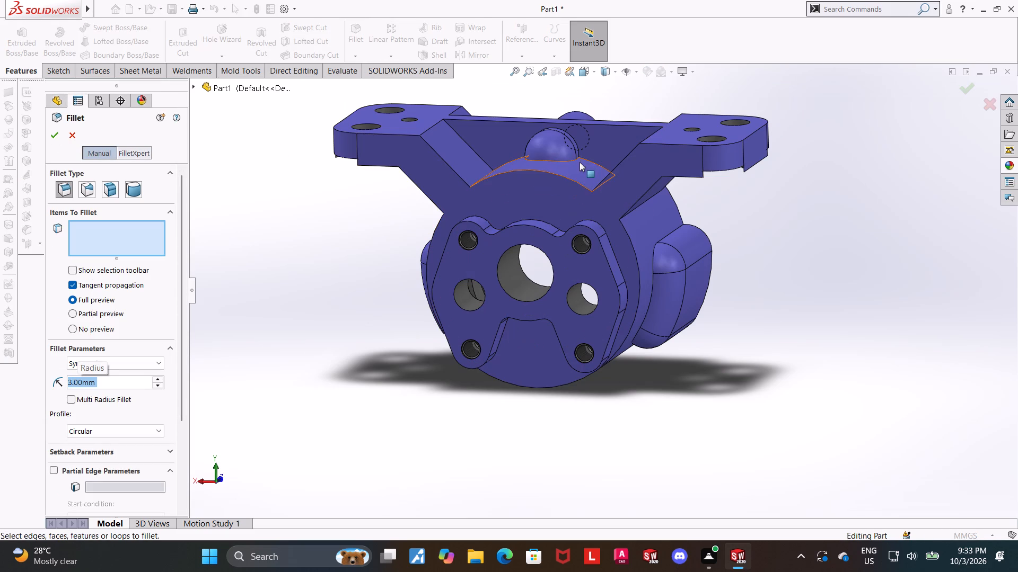
middle_drag(538, 193, 686, 189)
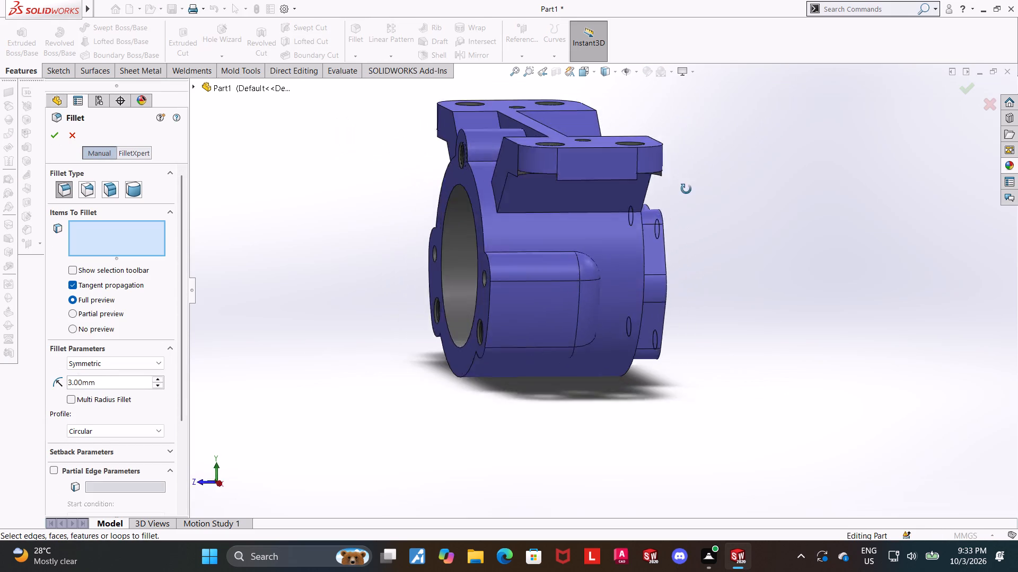
middle_drag(686, 189, 711, 224)
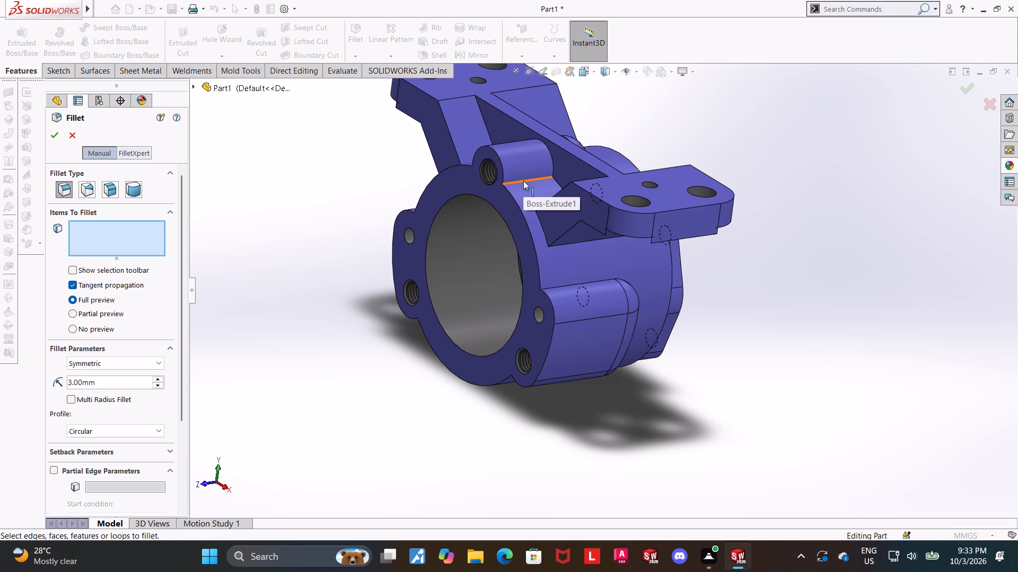
click(527, 180)
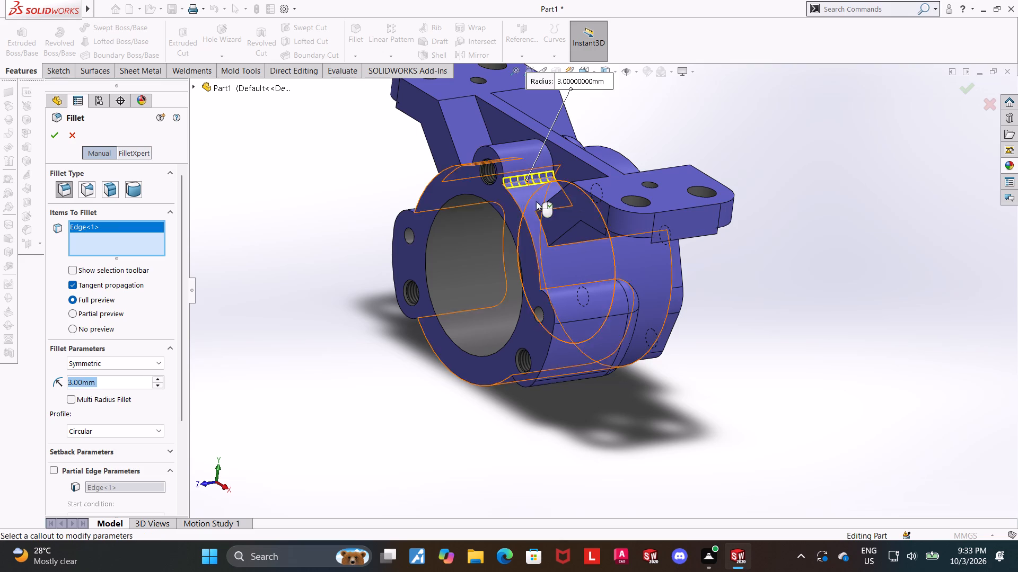
click(605, 282)
middle_drag(428, 229, 501, 285)
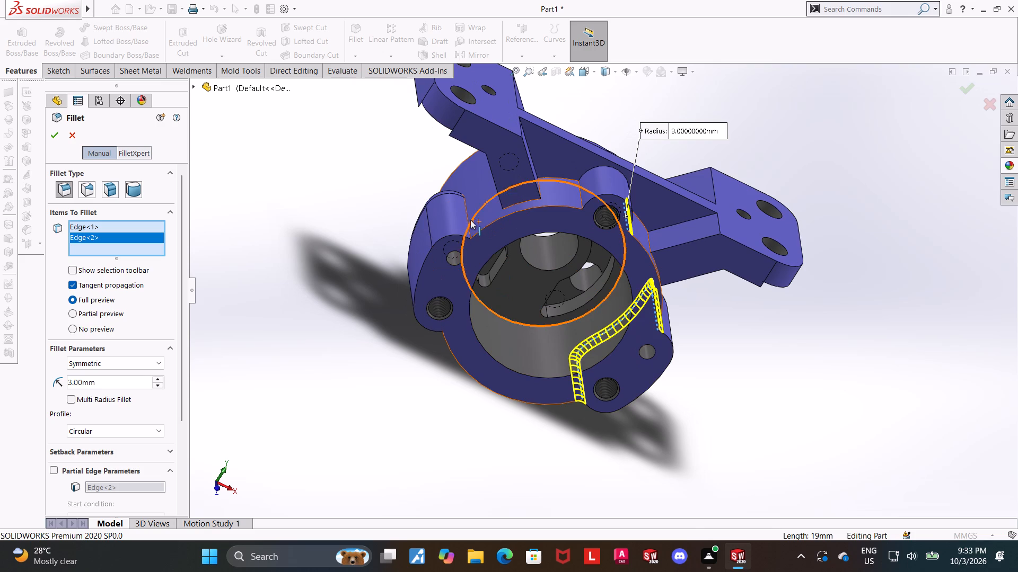
click(466, 220)
click(581, 195)
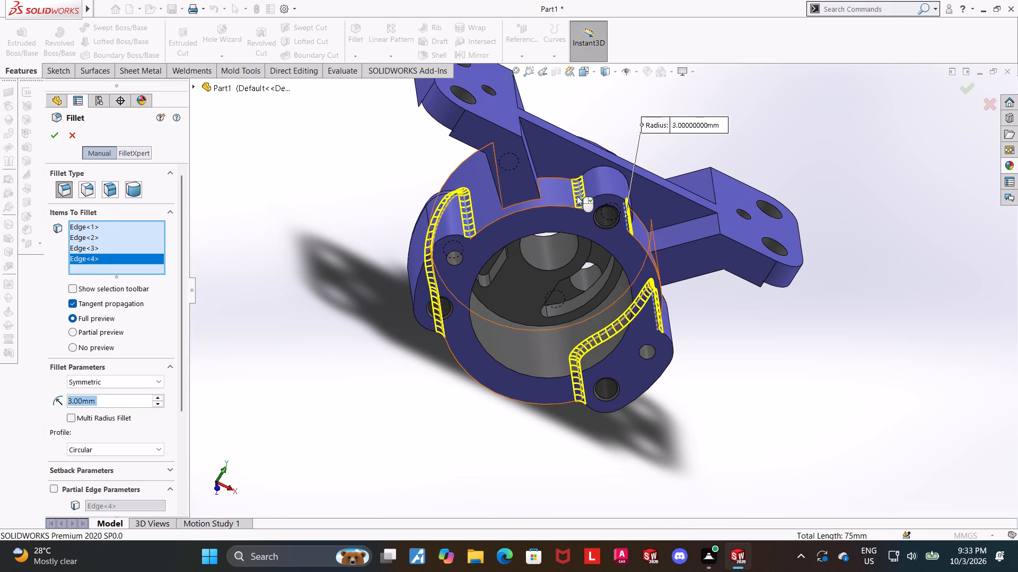
Add to the fillet the rib's edges with one arm and the cylinder, plus that arm's inner, front and outer edges on the cylinder.
scroll(573, 217, up, 3)
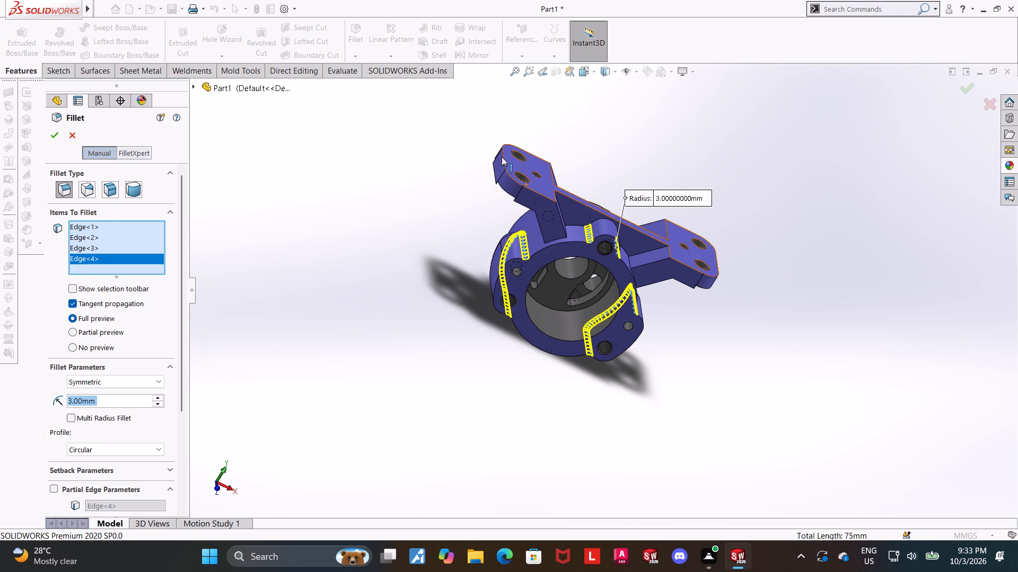
middle_drag(567, 201, 537, 200)
scroll(552, 204, down, 2)
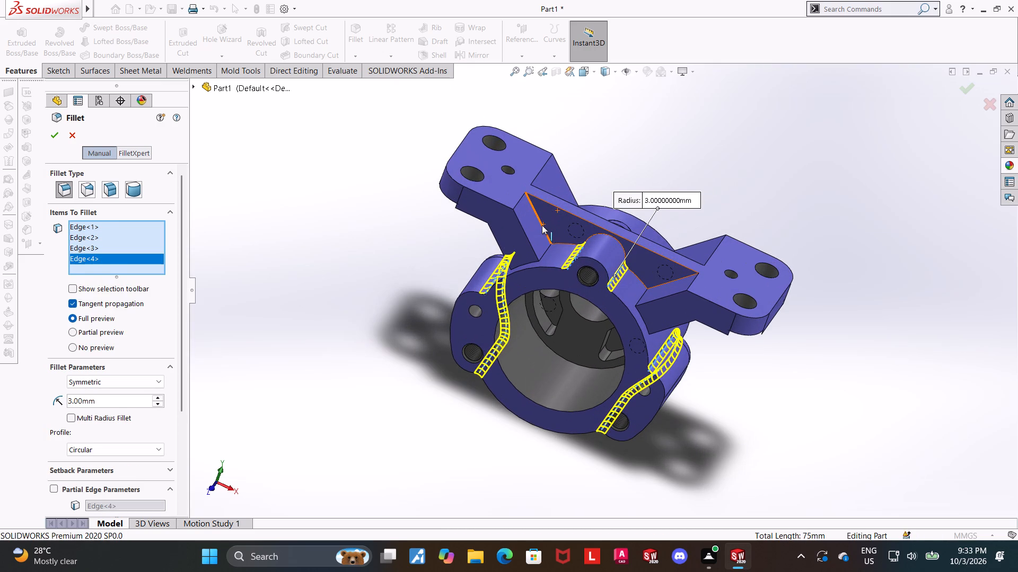
click(542, 225)
scroll(636, 246, down, 2)
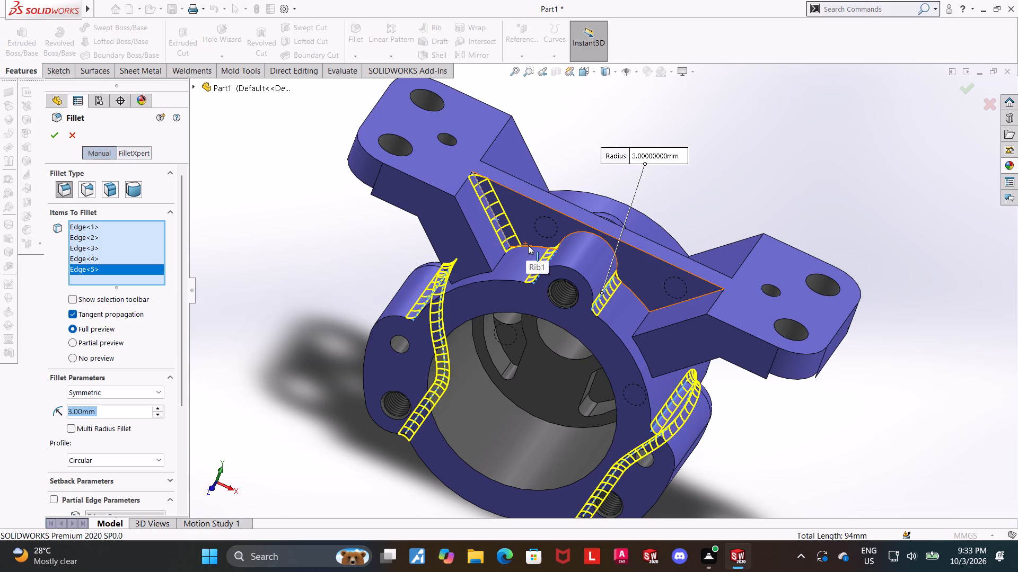
click(529, 246)
click(503, 257)
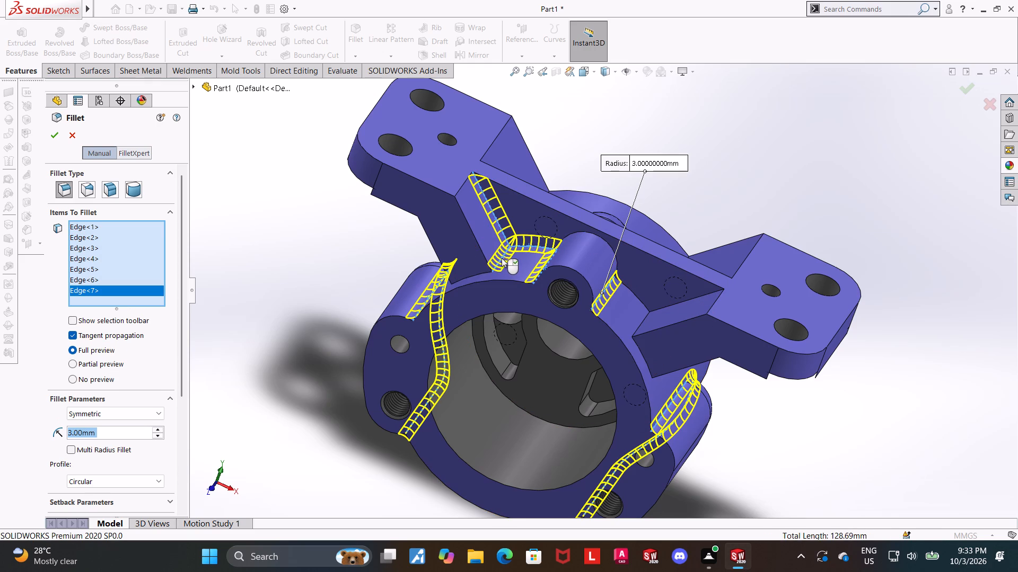
click(465, 276)
middle_drag(477, 272, 553, 289)
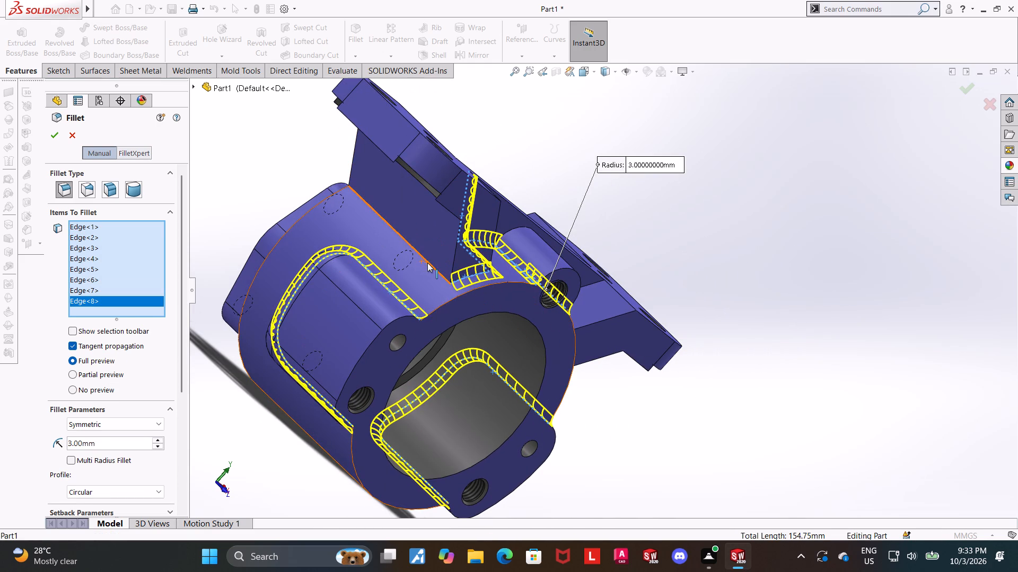
click(428, 263)
Add to the fillet the rib-to-cylinder edge on the opposite side and the second arm's inner, front and outer edges on the cylinder.
middle_drag(567, 249, 481, 300)
click(557, 273)
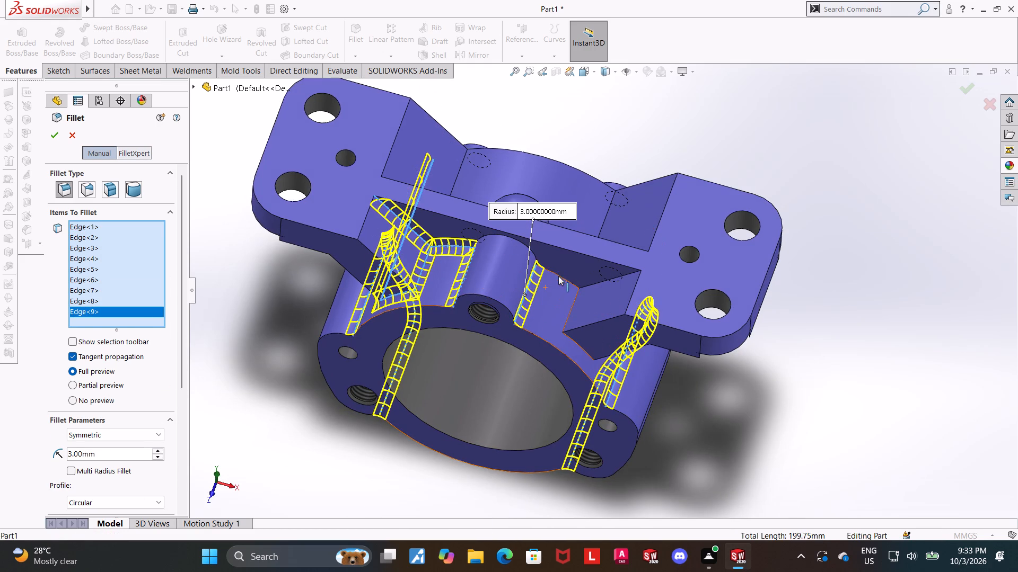
click(571, 307)
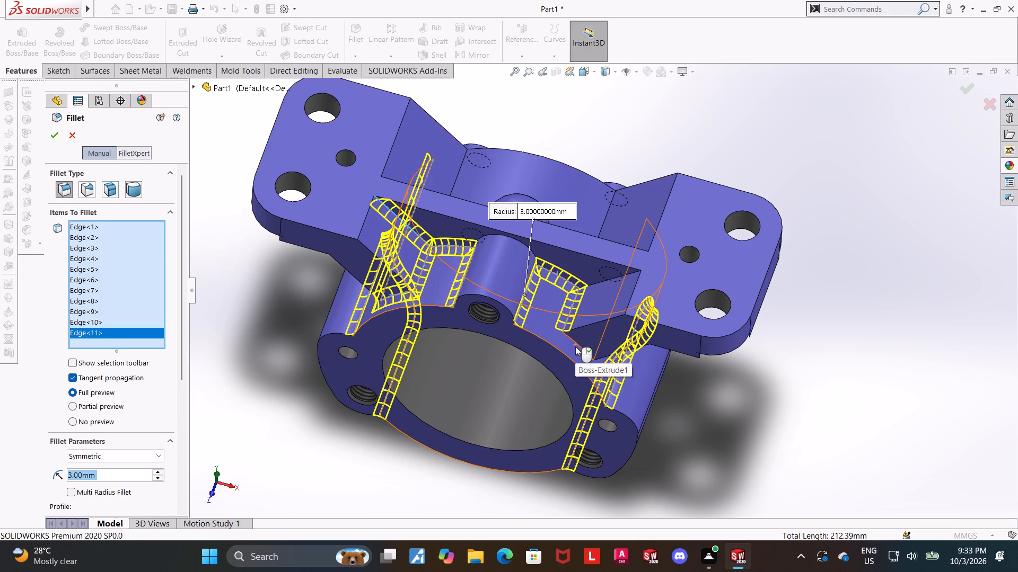
click(580, 346)
scroll(580, 336, up, 1)
middle_drag(580, 336, 526, 261)
middle_drag(572, 255, 558, 242)
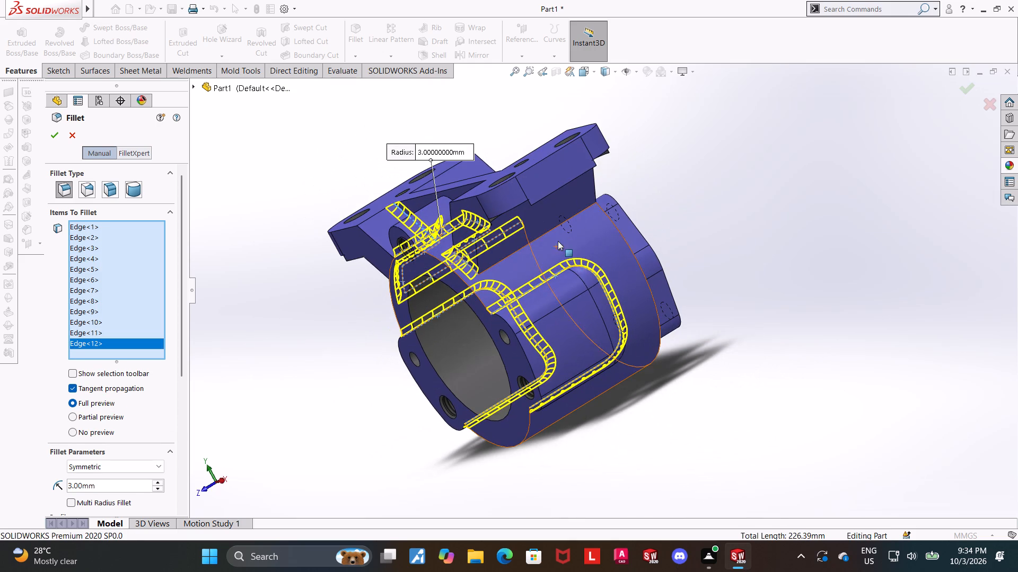
click(548, 234)
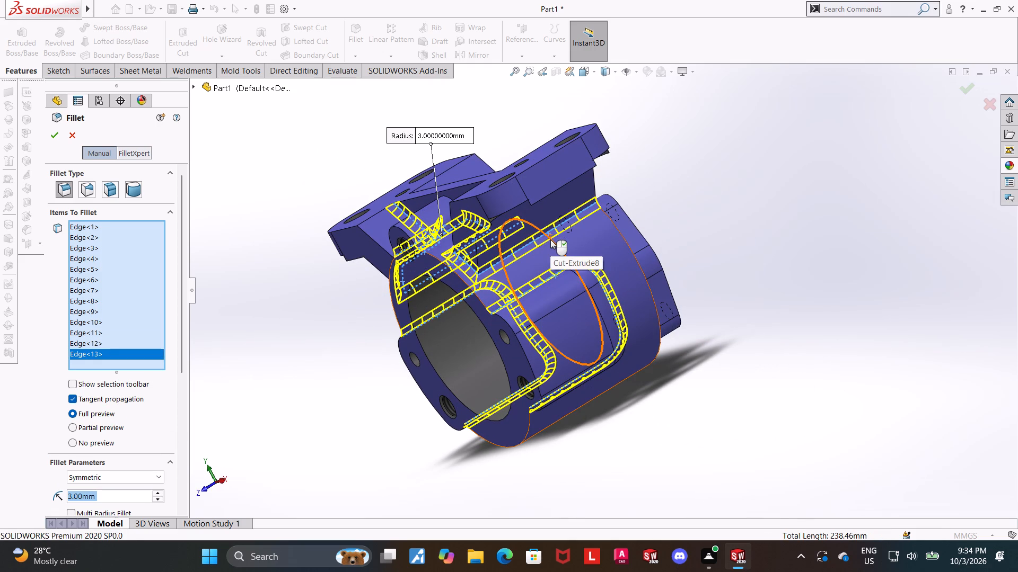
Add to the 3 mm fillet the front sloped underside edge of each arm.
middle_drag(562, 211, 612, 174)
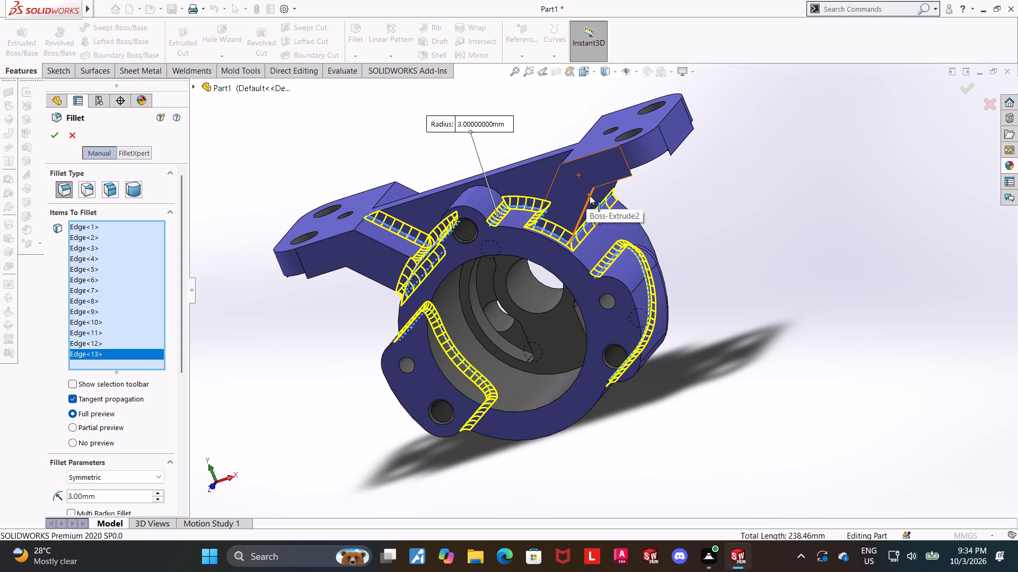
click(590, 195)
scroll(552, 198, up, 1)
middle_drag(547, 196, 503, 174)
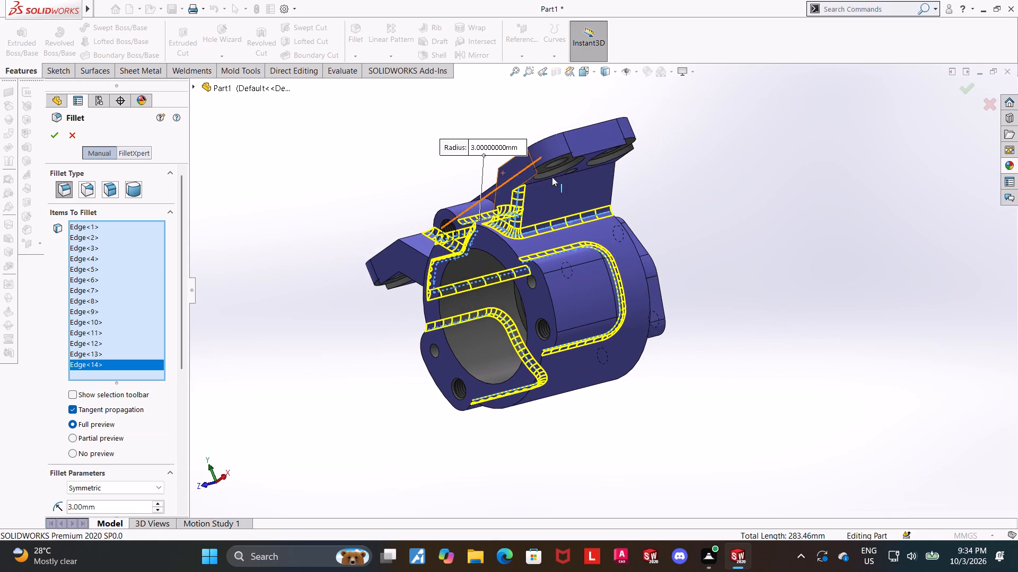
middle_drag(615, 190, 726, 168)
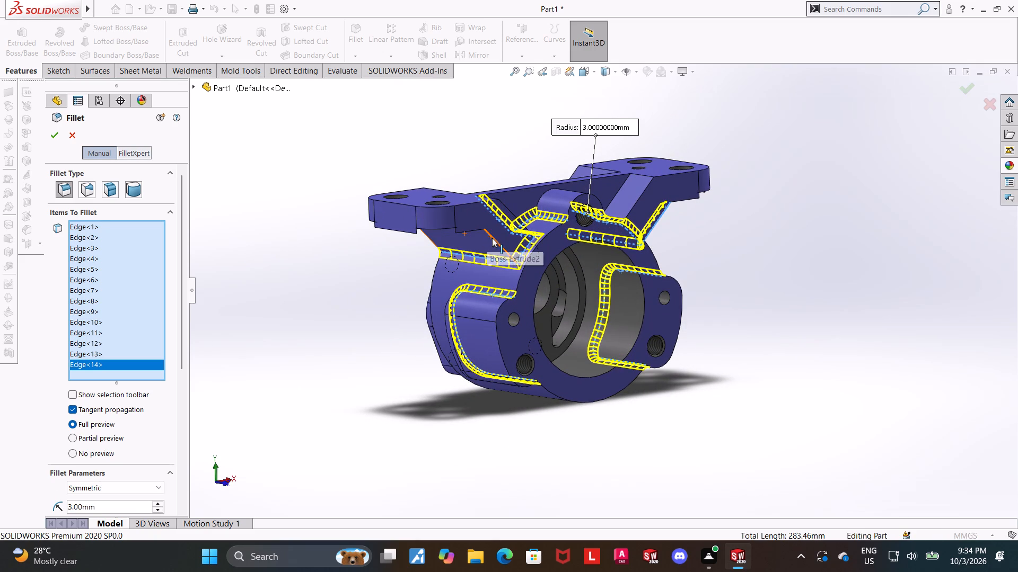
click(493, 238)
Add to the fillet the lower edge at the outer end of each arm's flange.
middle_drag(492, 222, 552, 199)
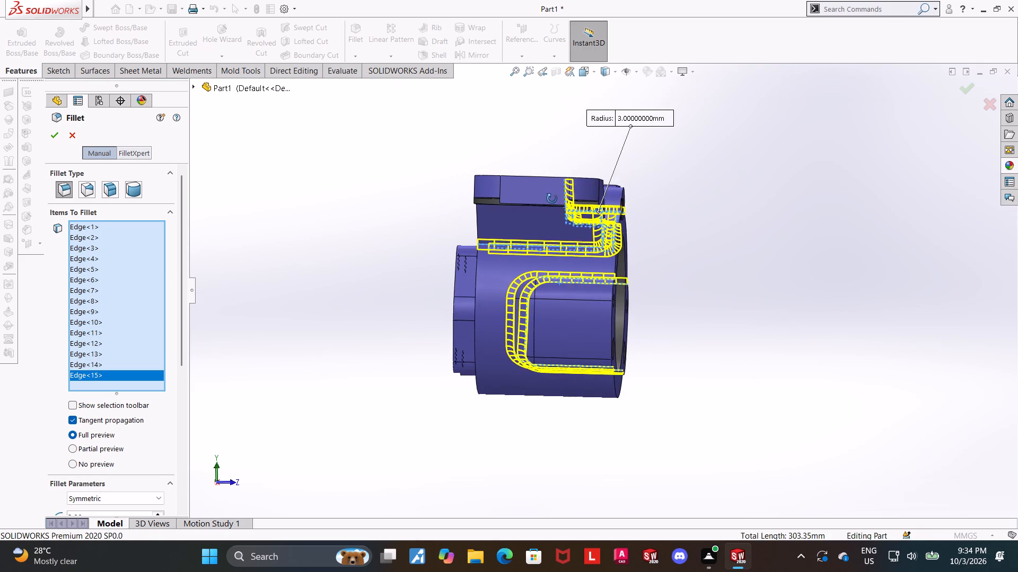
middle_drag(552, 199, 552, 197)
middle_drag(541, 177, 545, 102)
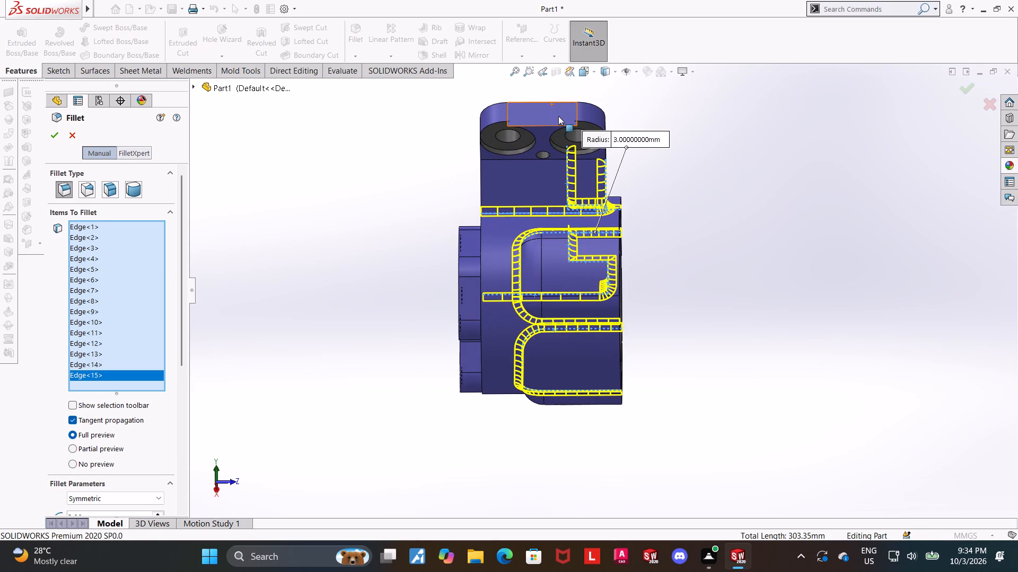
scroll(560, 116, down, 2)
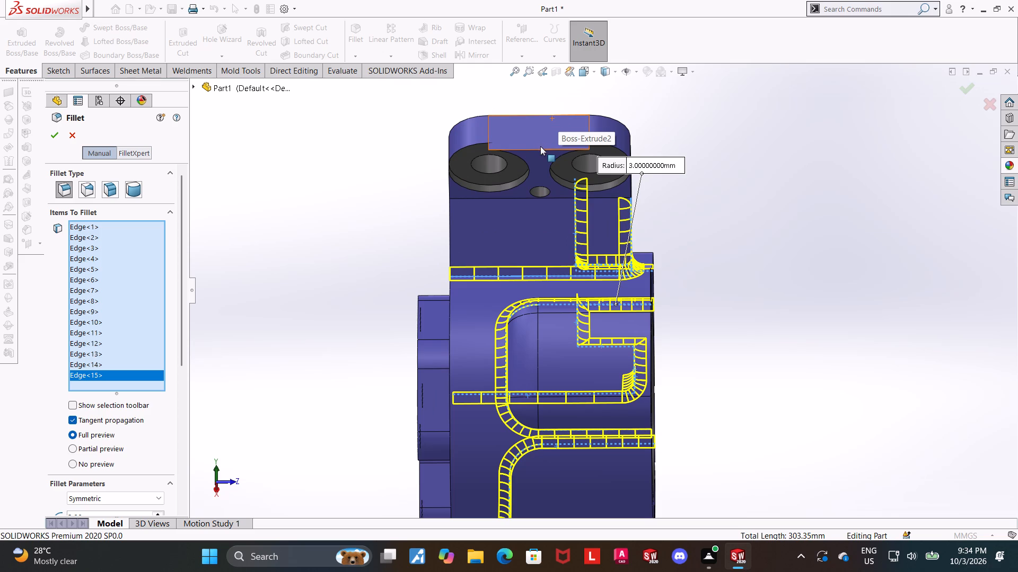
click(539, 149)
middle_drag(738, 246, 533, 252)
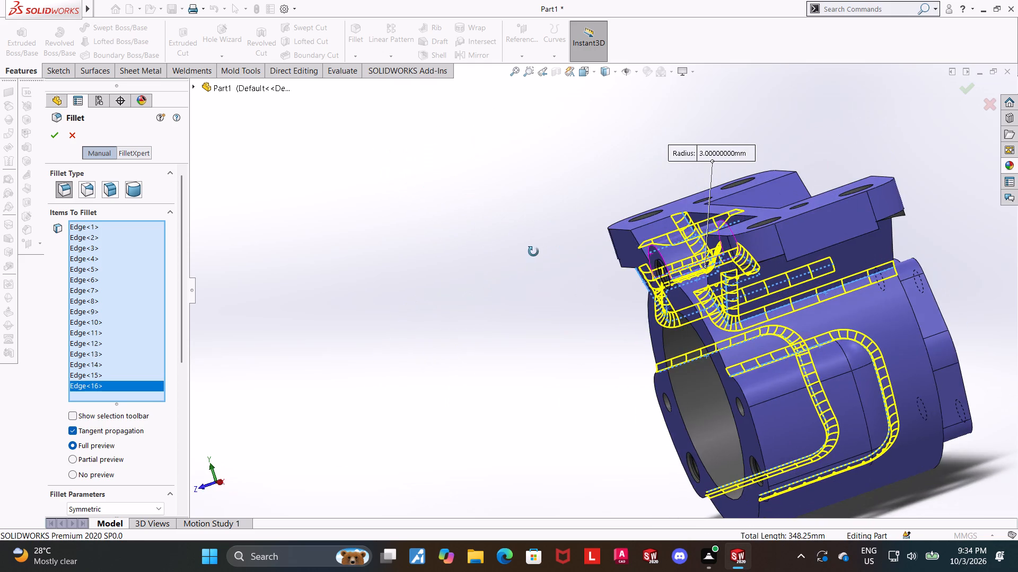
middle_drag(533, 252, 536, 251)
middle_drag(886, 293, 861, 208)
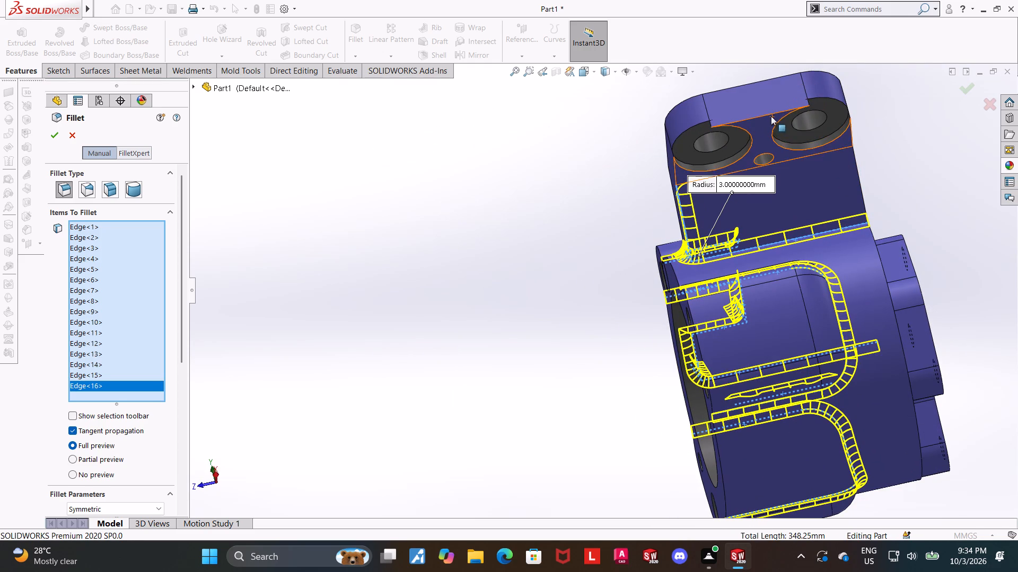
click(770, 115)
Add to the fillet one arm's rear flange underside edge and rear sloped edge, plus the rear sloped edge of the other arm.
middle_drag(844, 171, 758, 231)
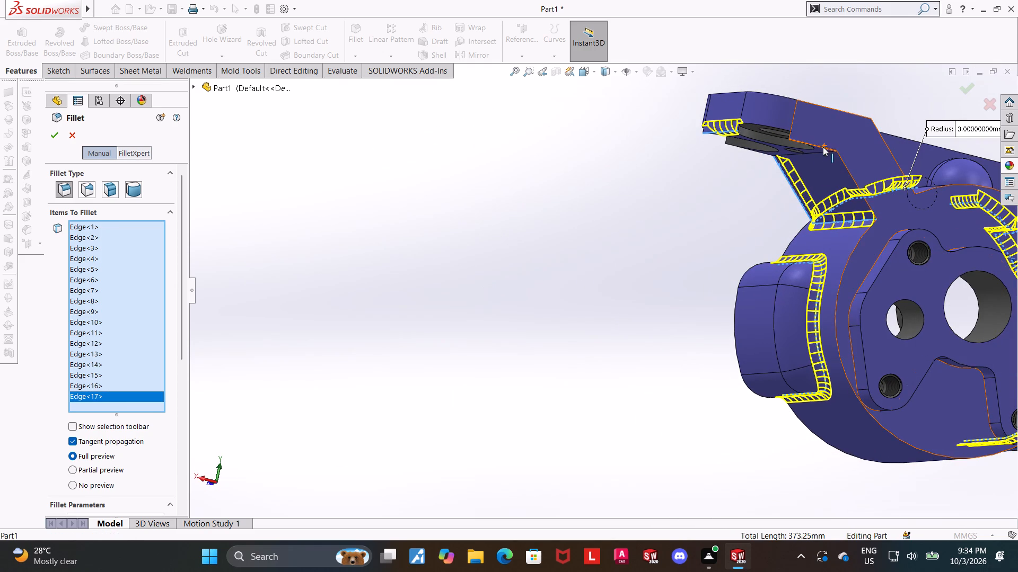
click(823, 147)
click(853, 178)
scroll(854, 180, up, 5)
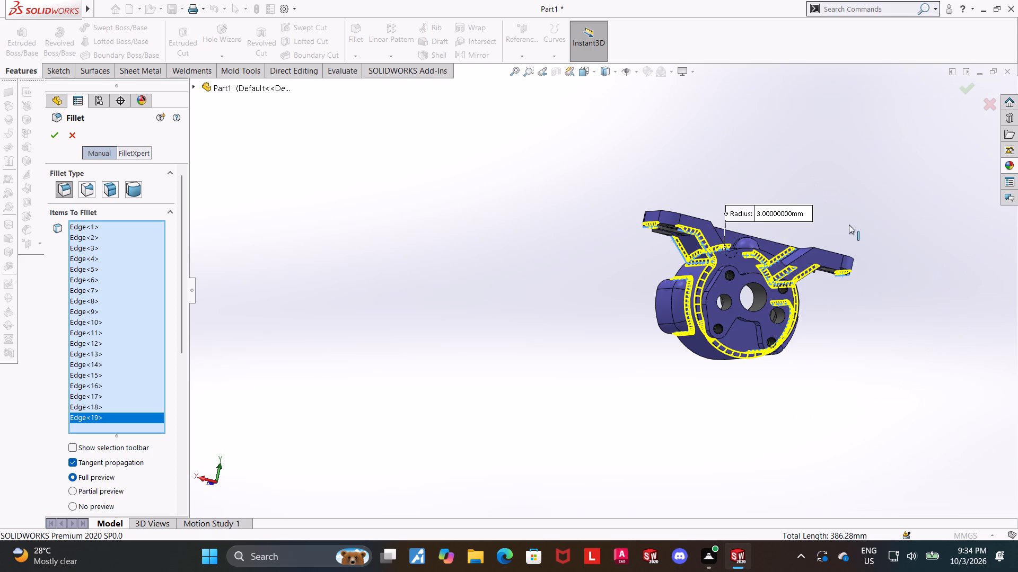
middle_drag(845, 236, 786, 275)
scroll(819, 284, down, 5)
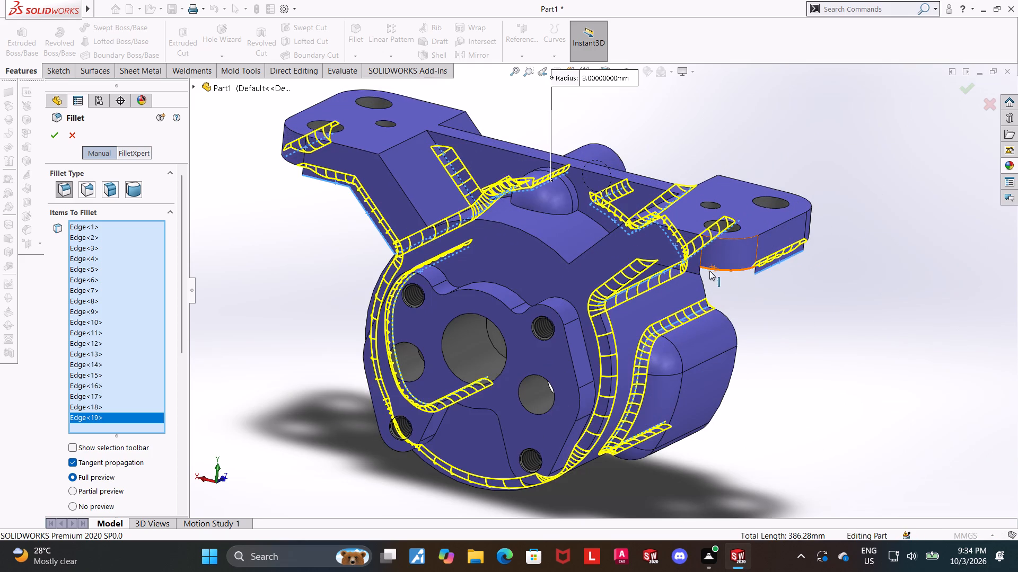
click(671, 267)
Inspect the fillet preview on the arms, bosses and cylinder from the rear, side and front of the part.
middle_drag(790, 290, 824, 207)
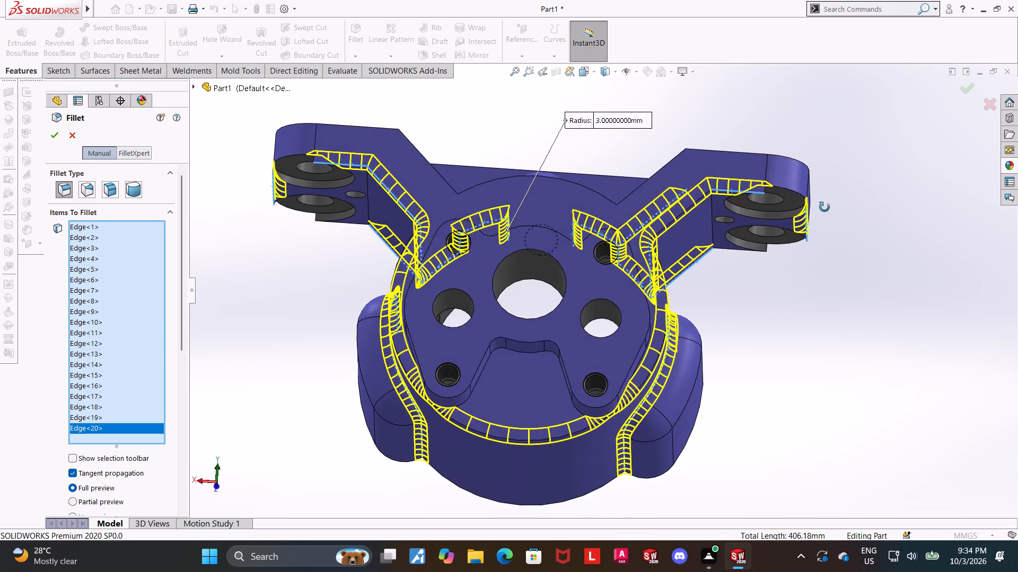
middle_drag(824, 207, 822, 338)
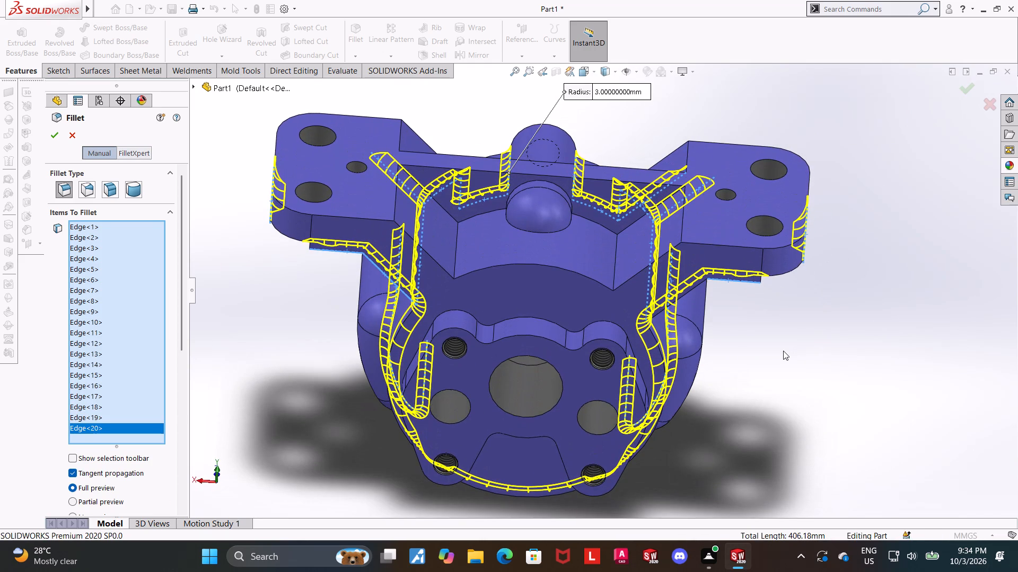
scroll(585, 381, up, 2)
middle_drag(732, 398, 770, 302)
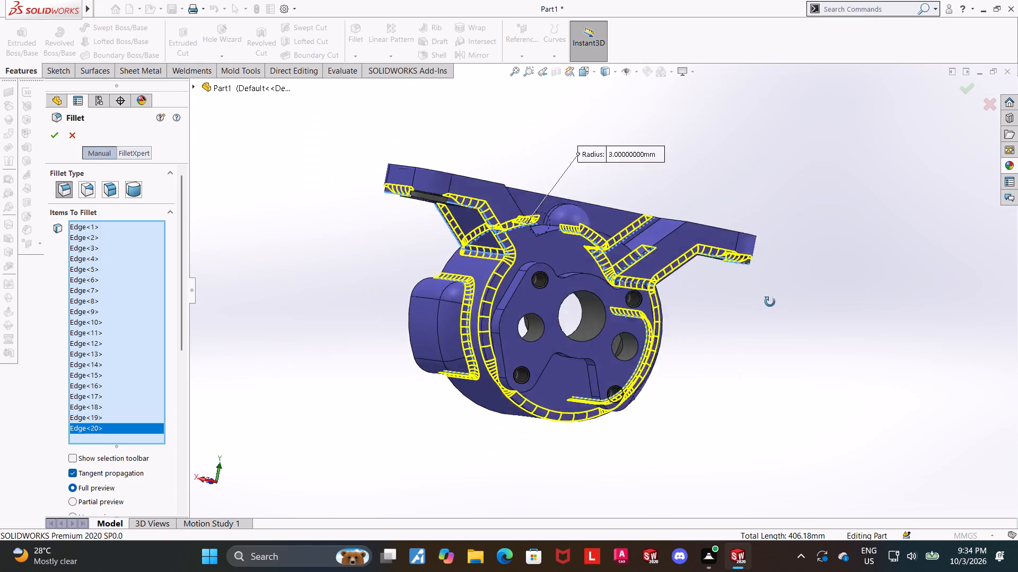
middle_drag(770, 302, 808, 268)
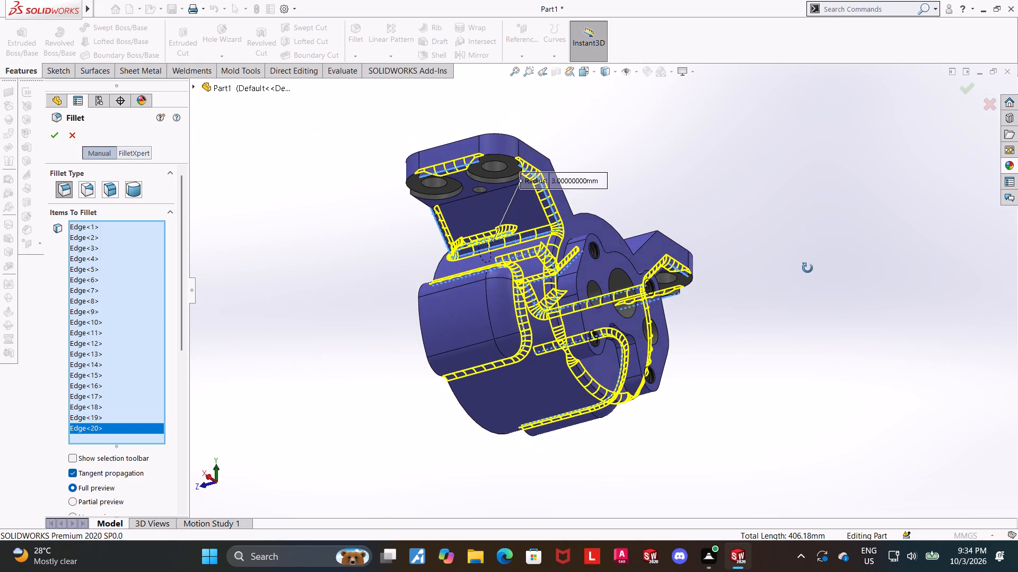
middle_drag(808, 268, 789, 296)
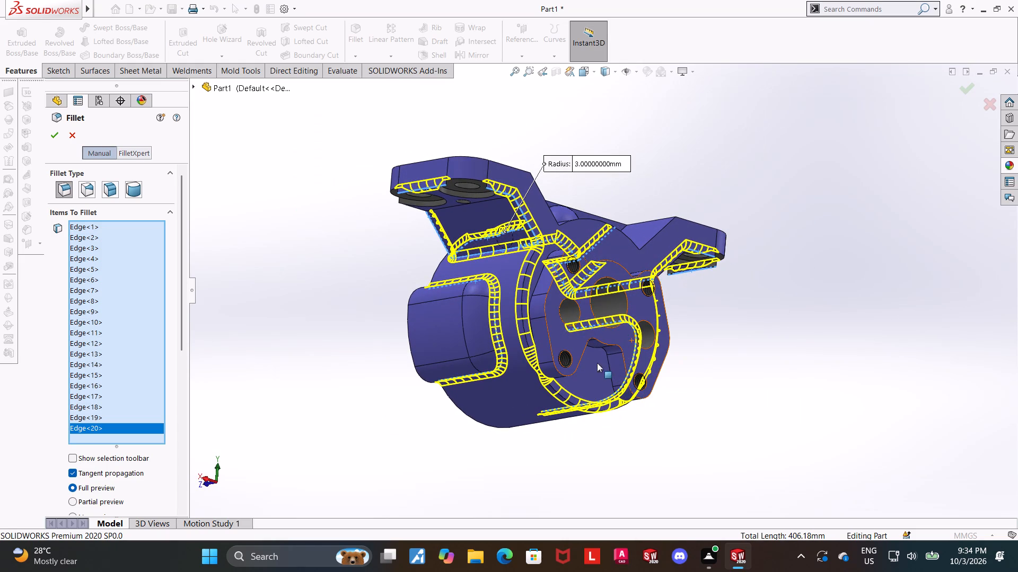
middle_drag(812, 330, 659, 340)
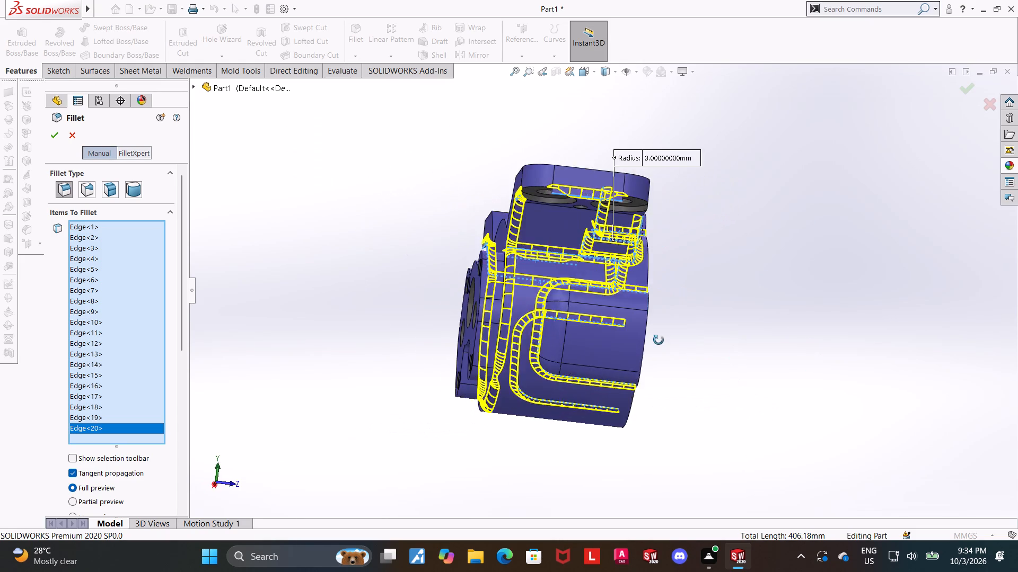
middle_drag(659, 340, 604, 337)
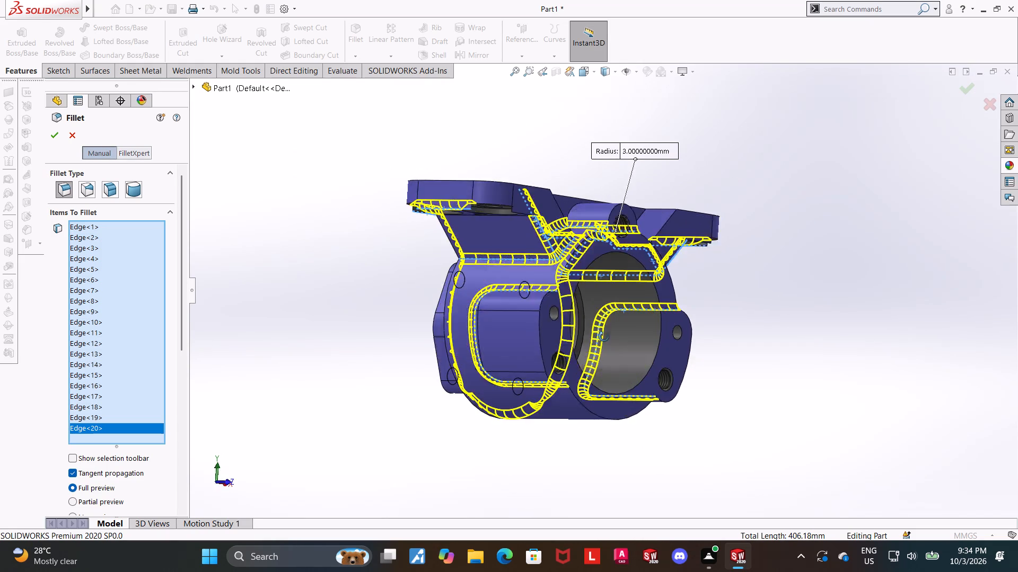
middle_drag(604, 337, 571, 359)
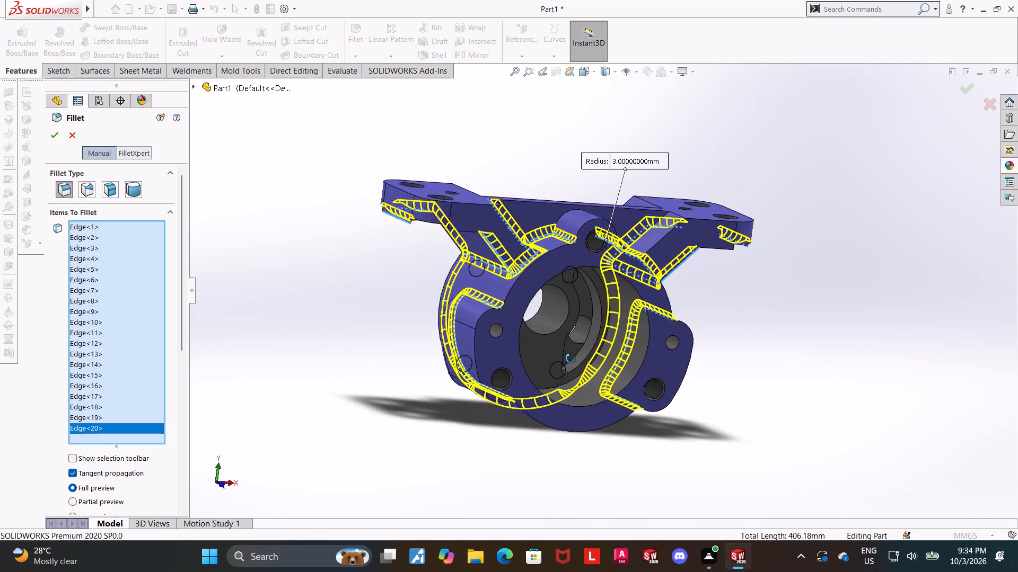
middle_drag(571, 359, 564, 398)
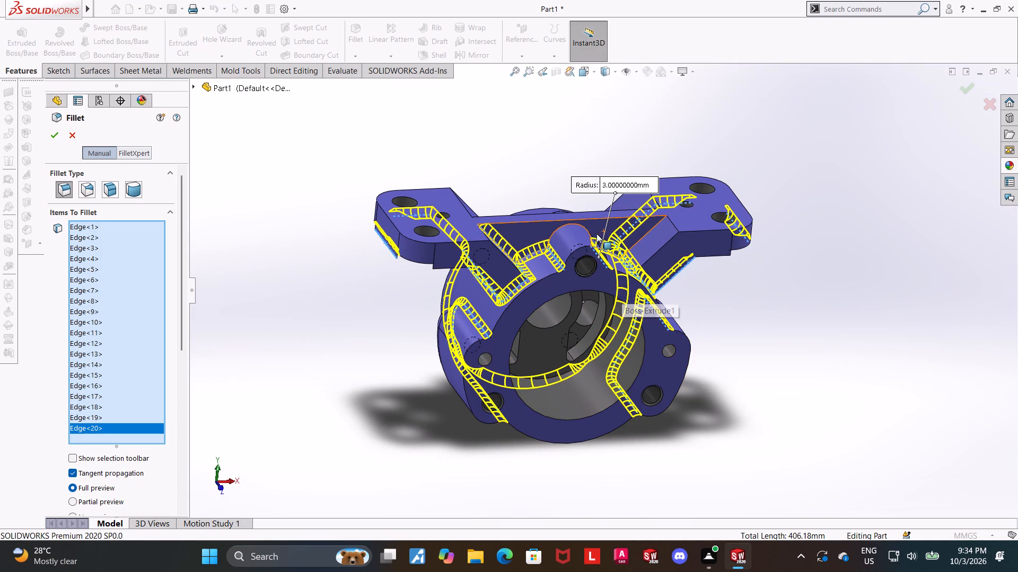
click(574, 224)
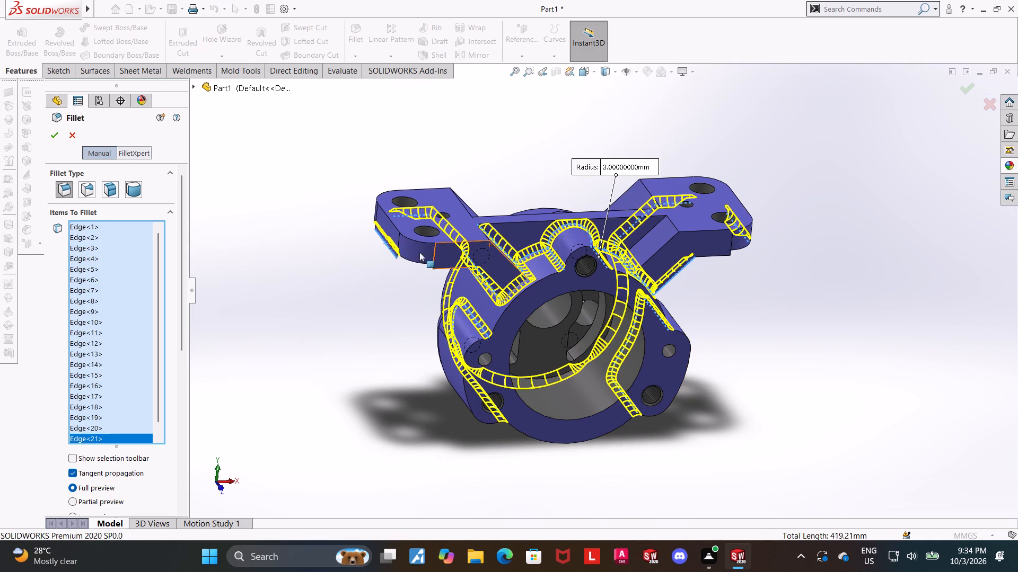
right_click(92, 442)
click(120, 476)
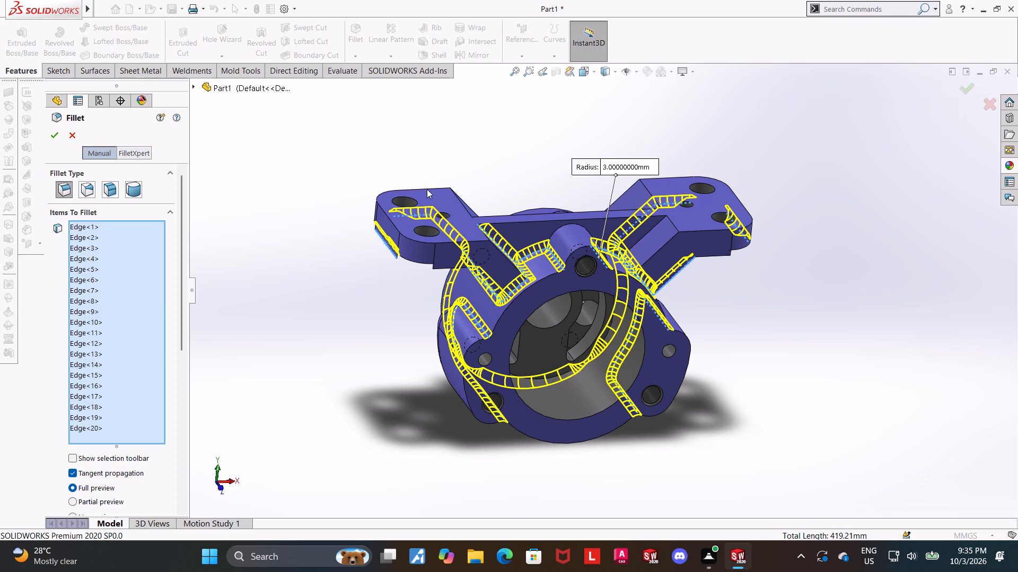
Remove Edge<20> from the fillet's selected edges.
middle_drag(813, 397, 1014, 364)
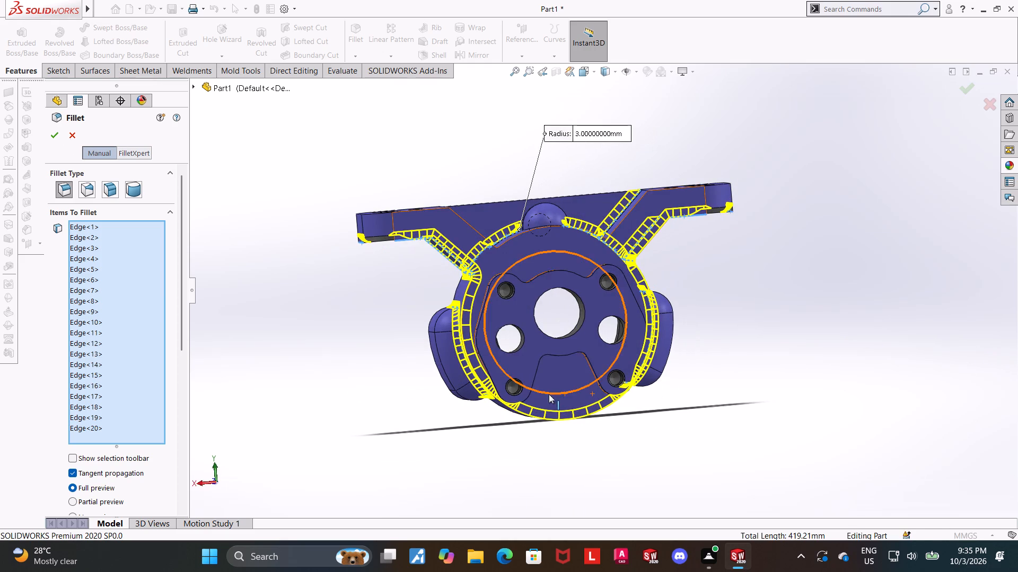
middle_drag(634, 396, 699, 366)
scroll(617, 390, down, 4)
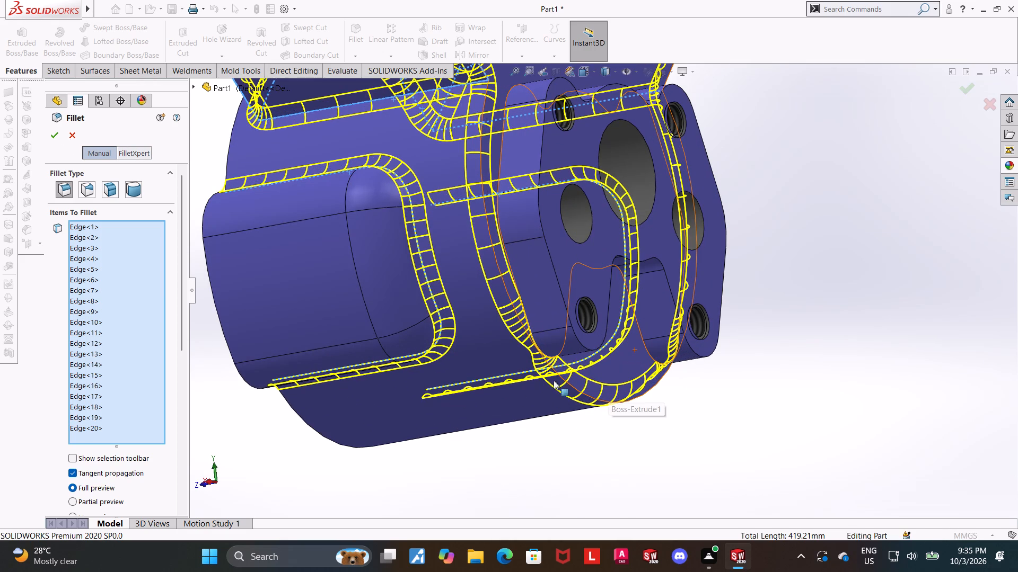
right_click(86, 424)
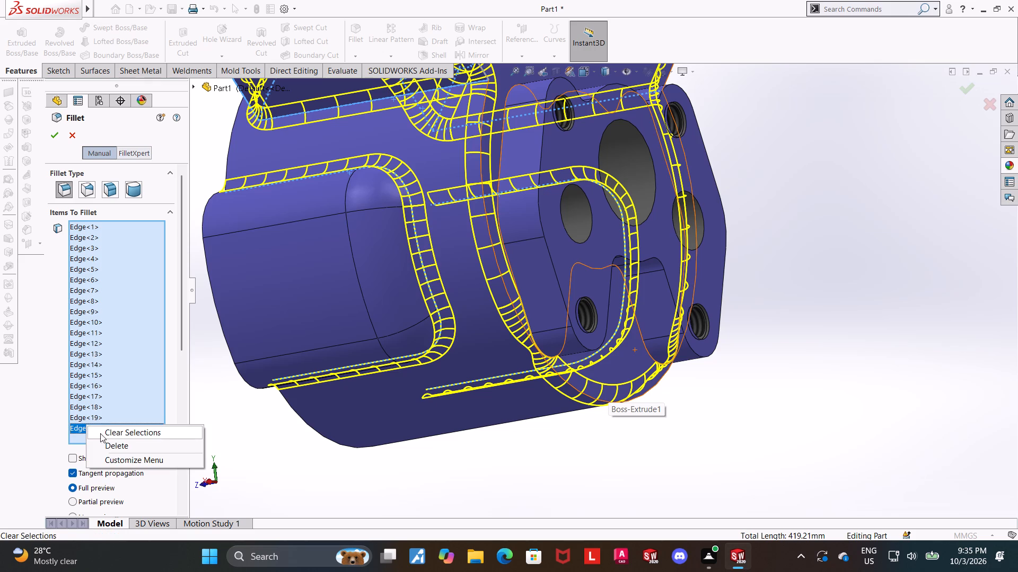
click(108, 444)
Go through the fillet's remaining selected edges to find which one covers the cylinder's rear rim.
scroll(515, 444, up, 3)
middle_drag(946, 309, 939, 310)
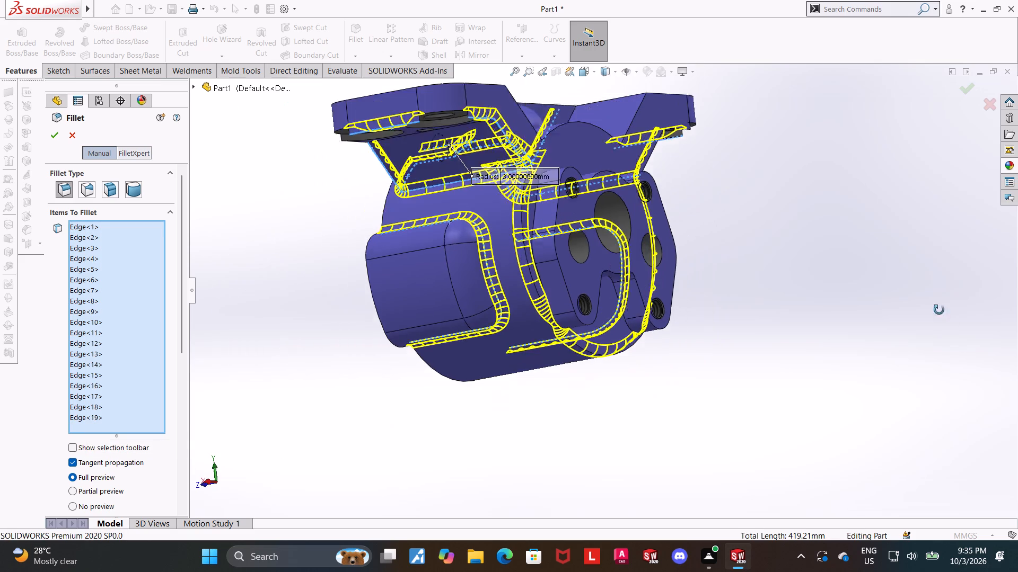
middle_drag(939, 310, 918, 319)
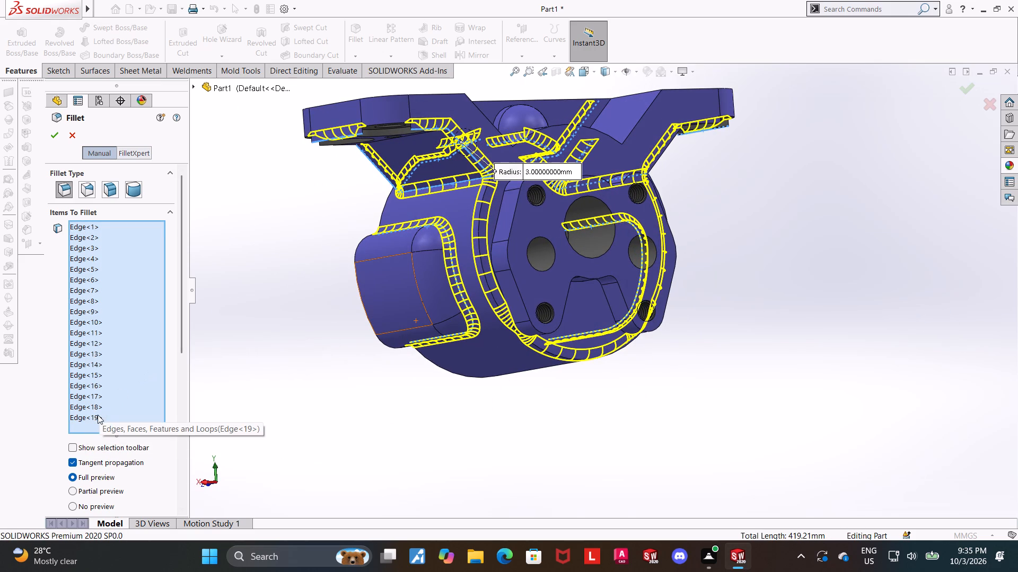
right_click(97, 416)
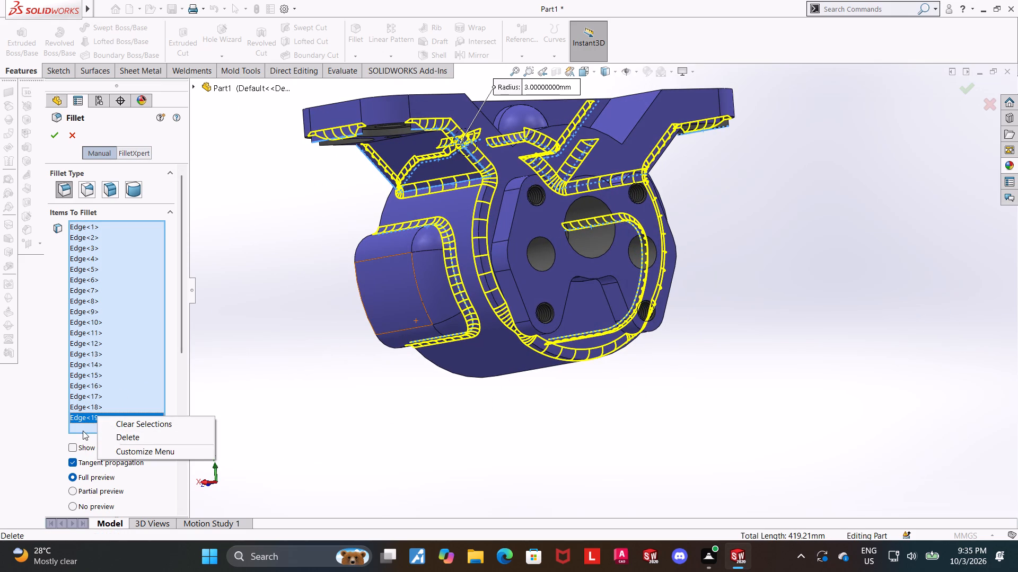
click(86, 408)
click(91, 384)
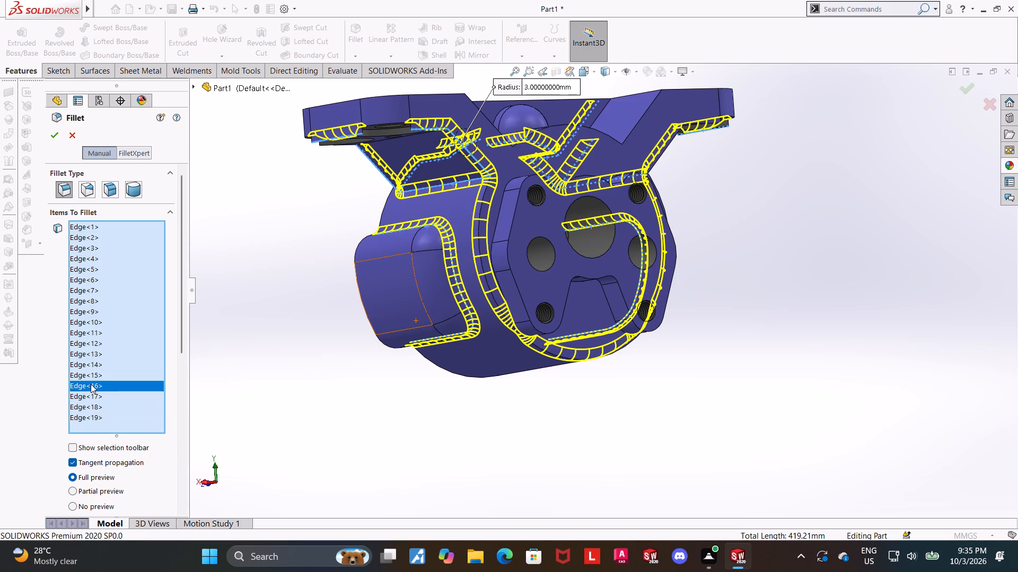
click(92, 377)
click(94, 362)
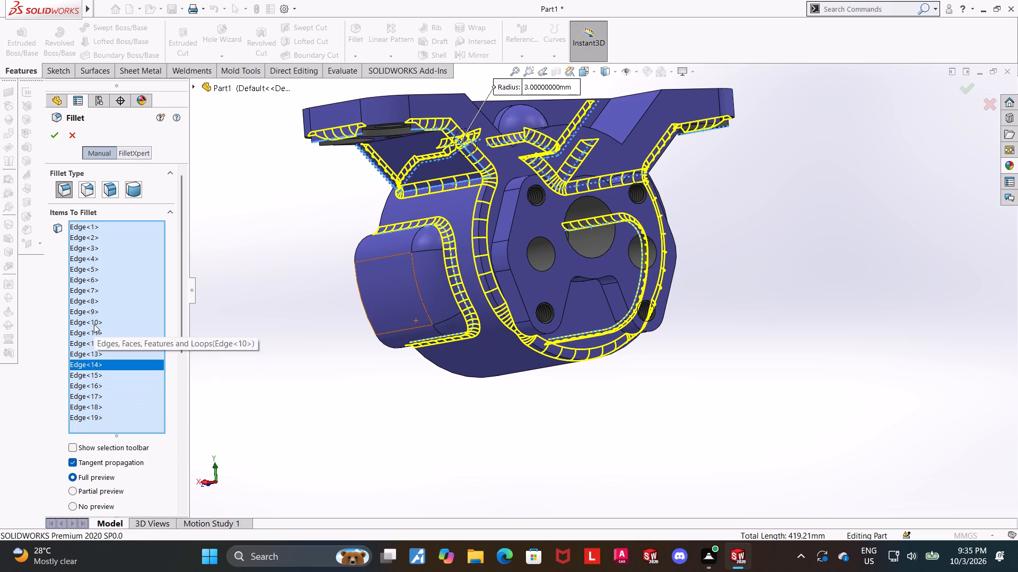
click(94, 324)
click(95, 275)
click(96, 245)
click(96, 225)
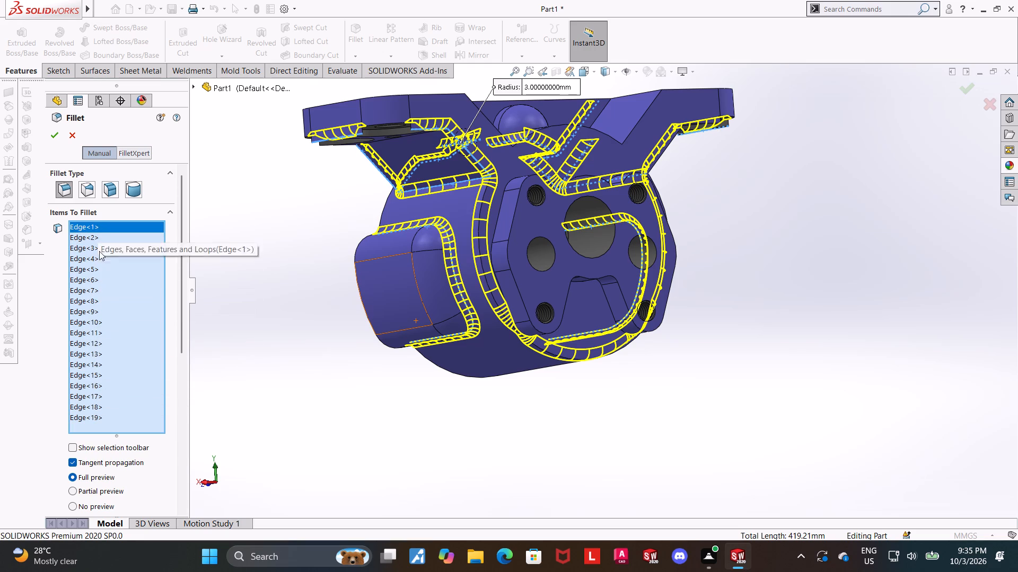
click(107, 291)
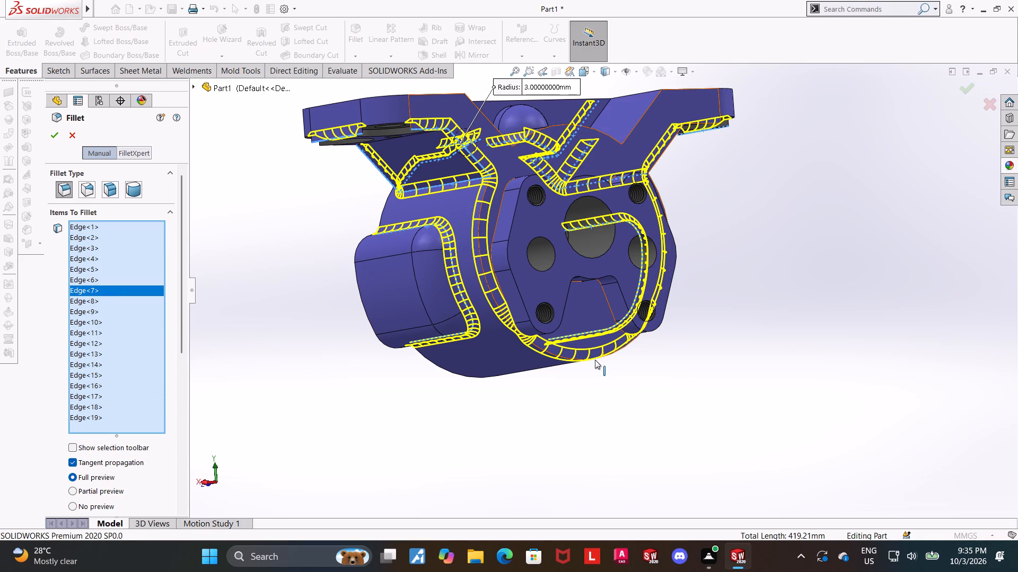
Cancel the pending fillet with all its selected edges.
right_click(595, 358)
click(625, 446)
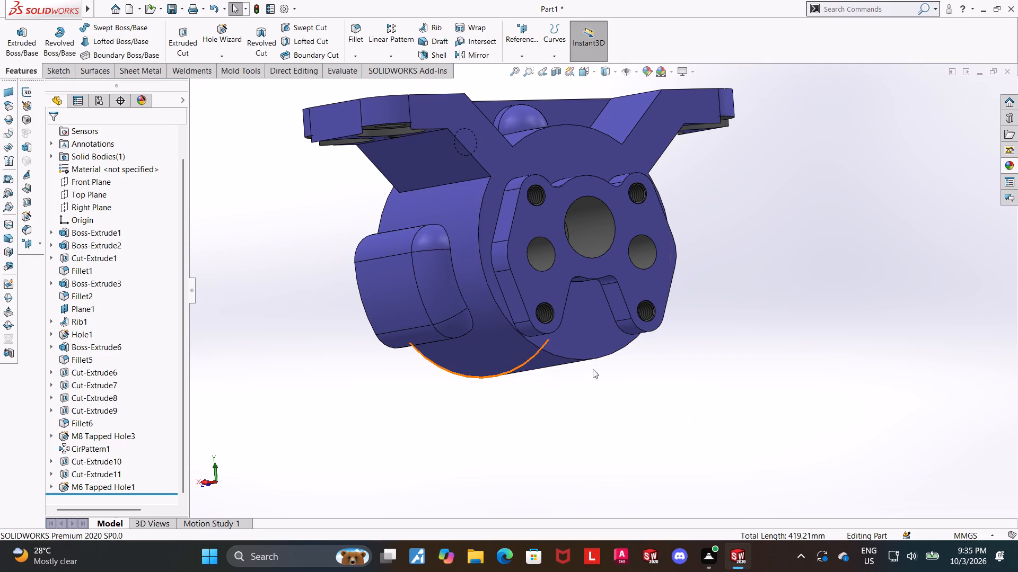
Start a 2 mm fillet on the front pocket edges, where the slanted arm faces and rib meet the cylinder, plus the pocket's front edge.
middle_drag(749, 296, 755, 387)
click(358, 31)
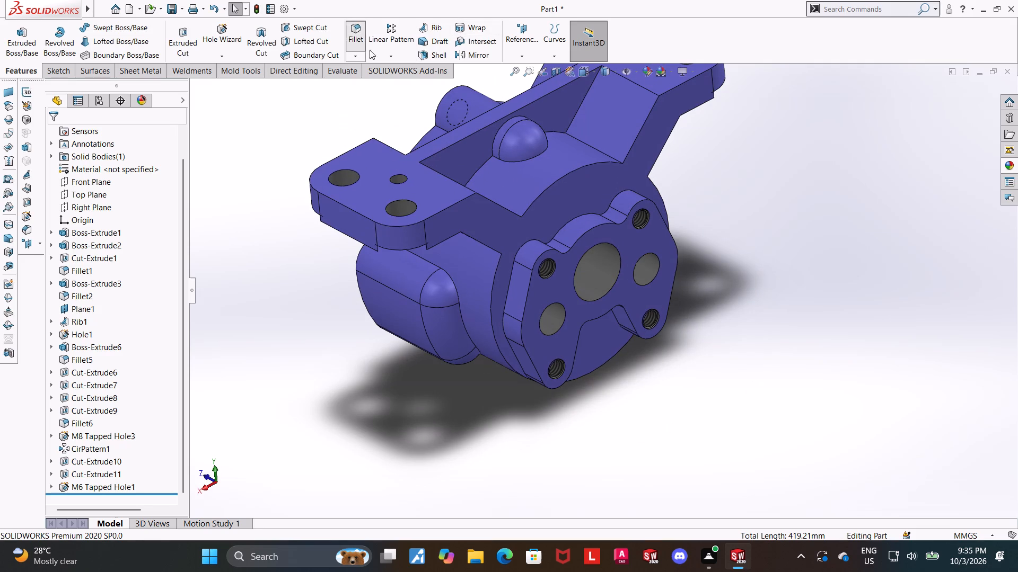
scroll(882, 148, up, 1)
middle_drag(881, 148, 866, 198)
scroll(598, 129, down, 2)
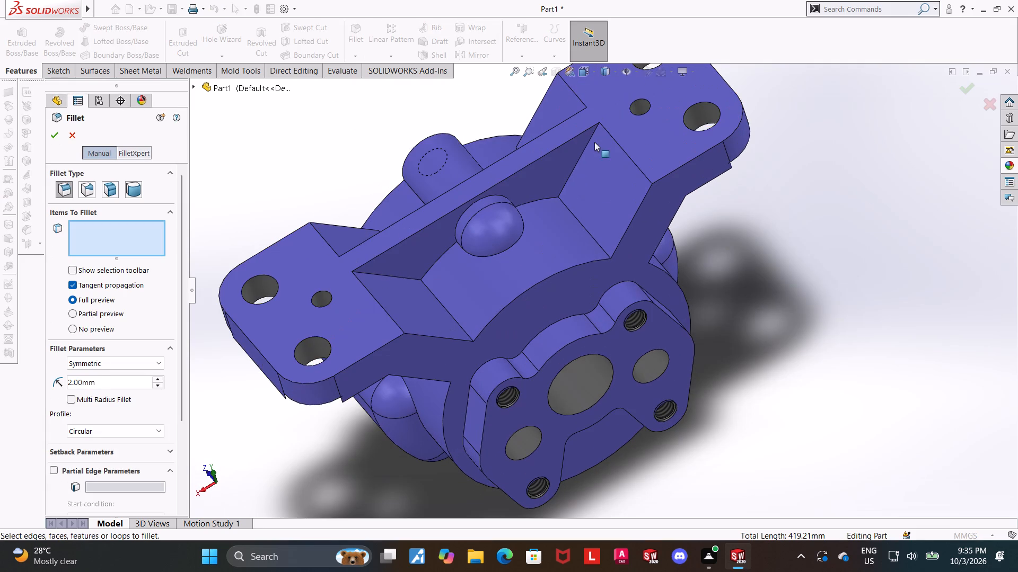
click(575, 214)
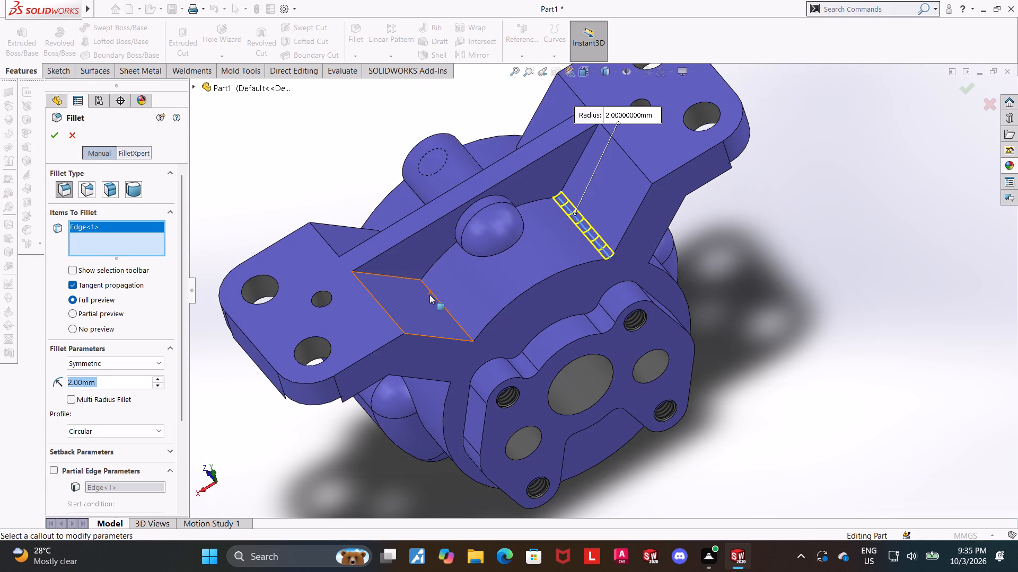
click(432, 293)
click(439, 256)
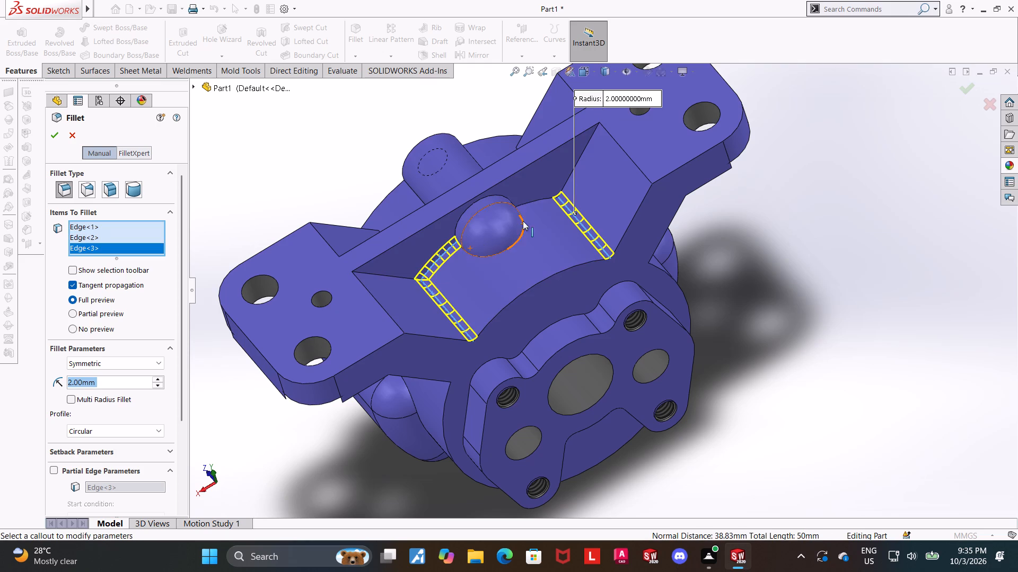
click(532, 200)
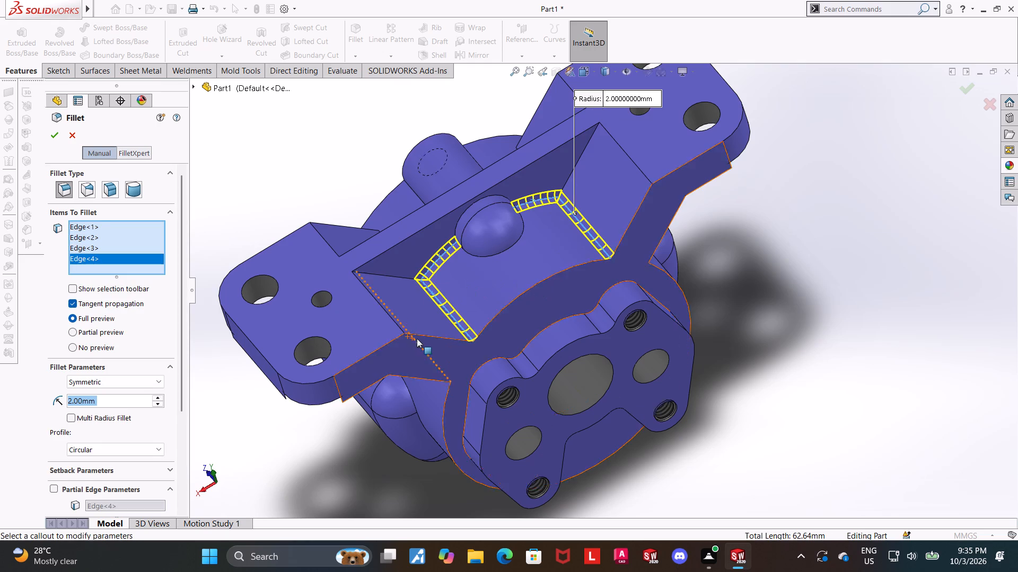
click(423, 336)
Add the arms' front underside edges and the flanges' outer lower end edges to the 2 mm fillet.
middle_drag(524, 311, 529, 239)
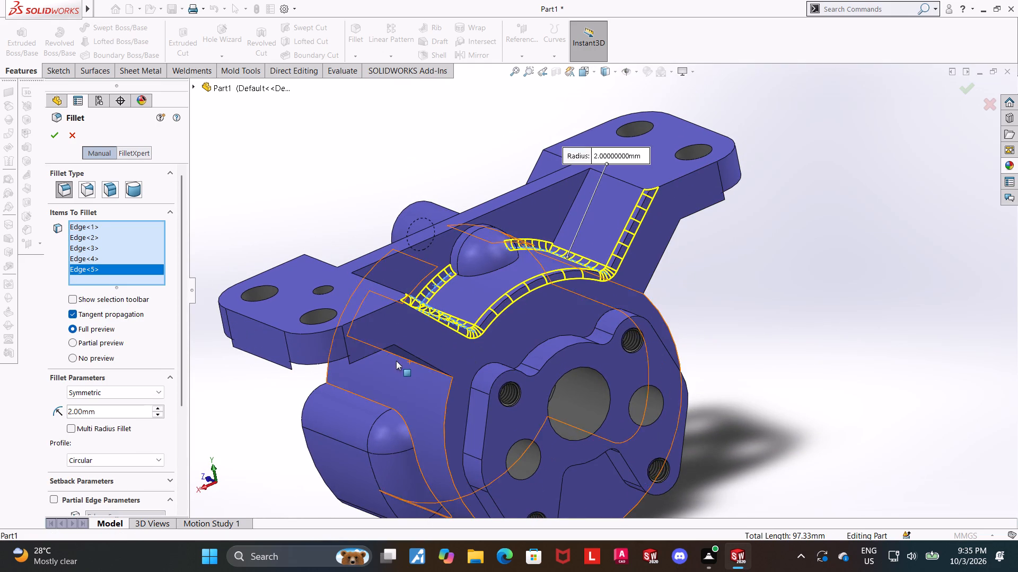
click(401, 349)
middle_drag(379, 350, 431, 301)
middle_drag(417, 316, 417, 314)
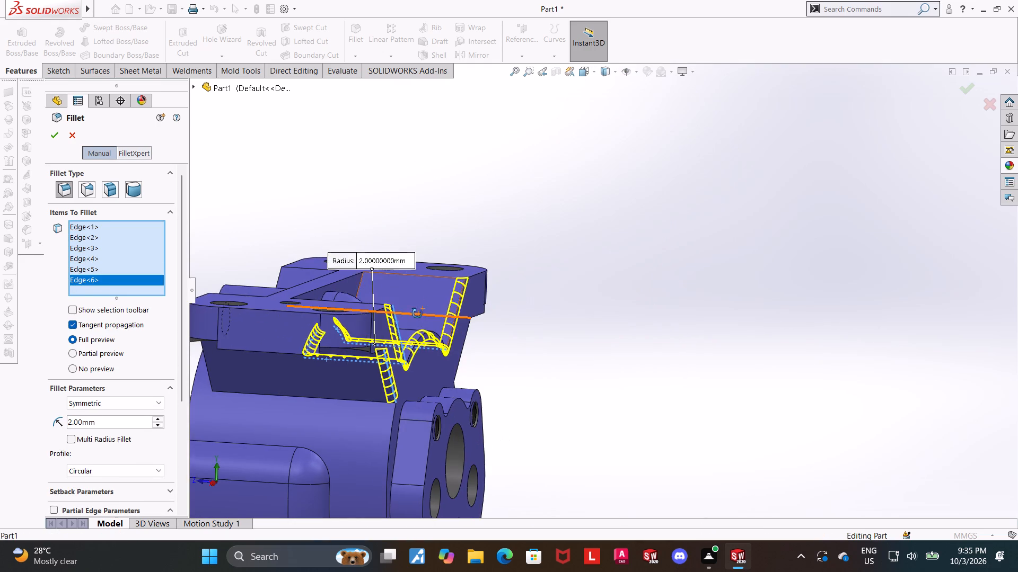
middle_drag(417, 314, 423, 298)
click(300, 299)
middle_drag(646, 336, 601, 353)
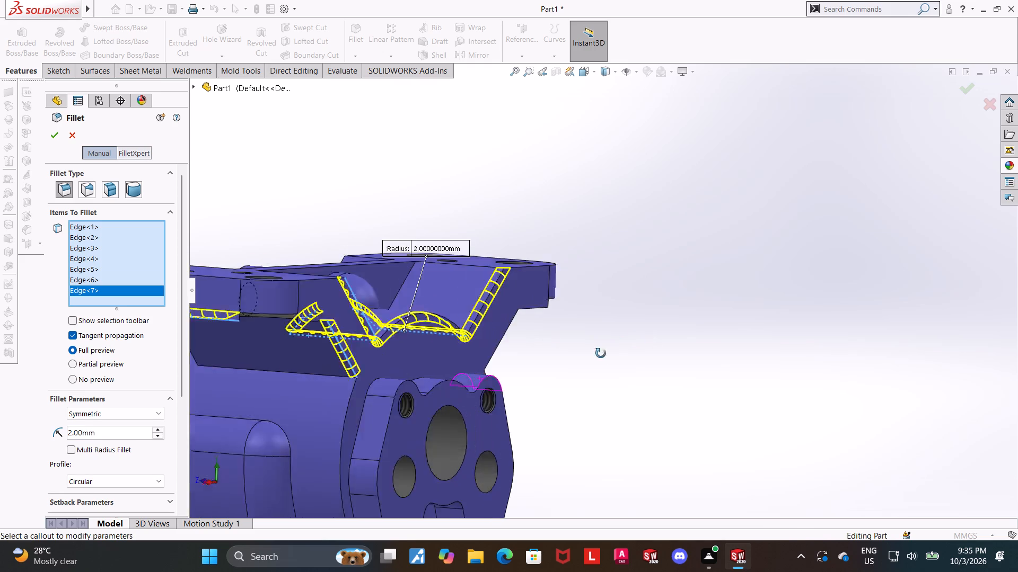
middle_drag(601, 353, 491, 364)
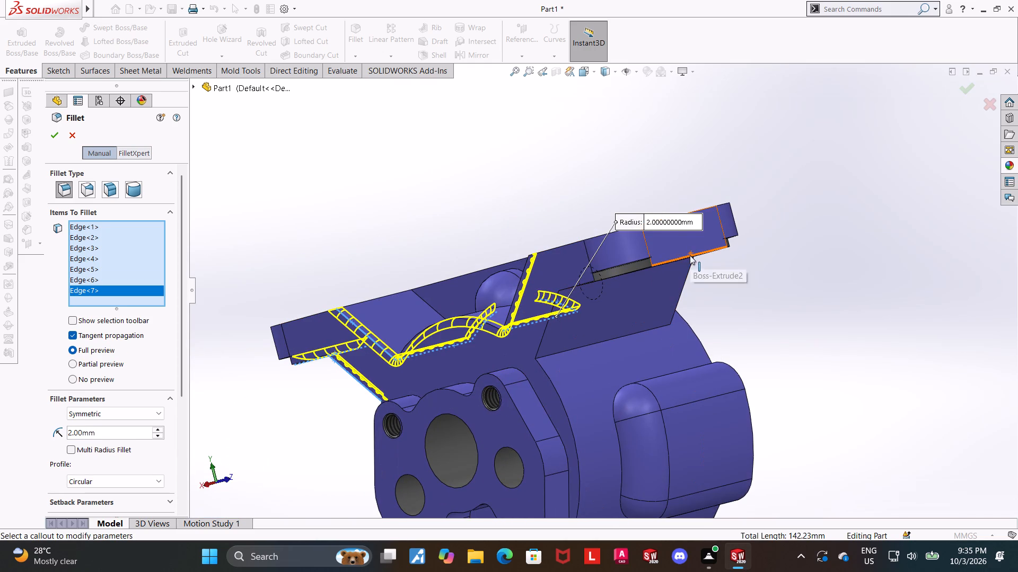
click(690, 255)
scroll(741, 311, up, 1)
middle_drag(752, 322, 773, 331)
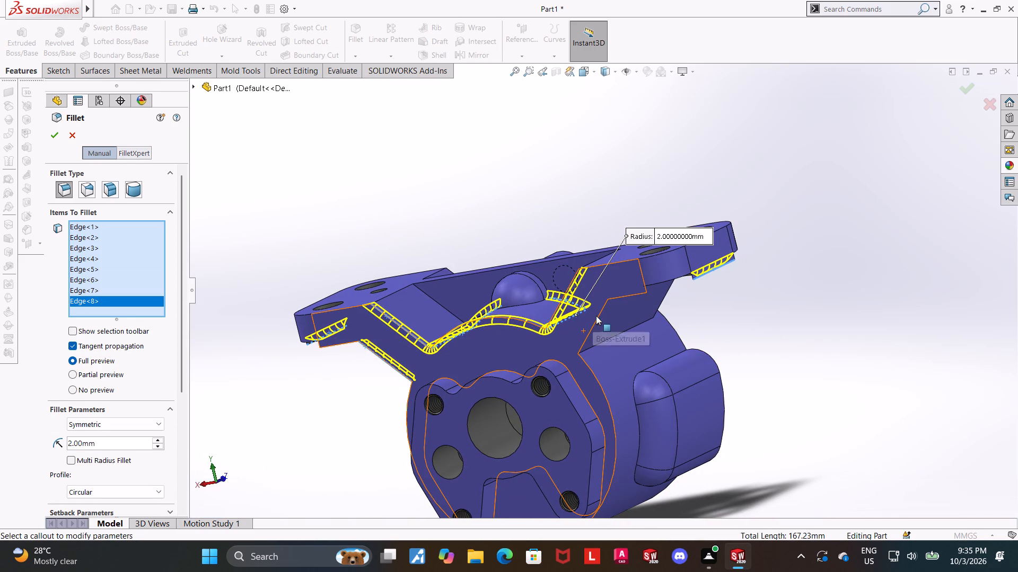
click(598, 316)
middle_drag(633, 297, 629, 239)
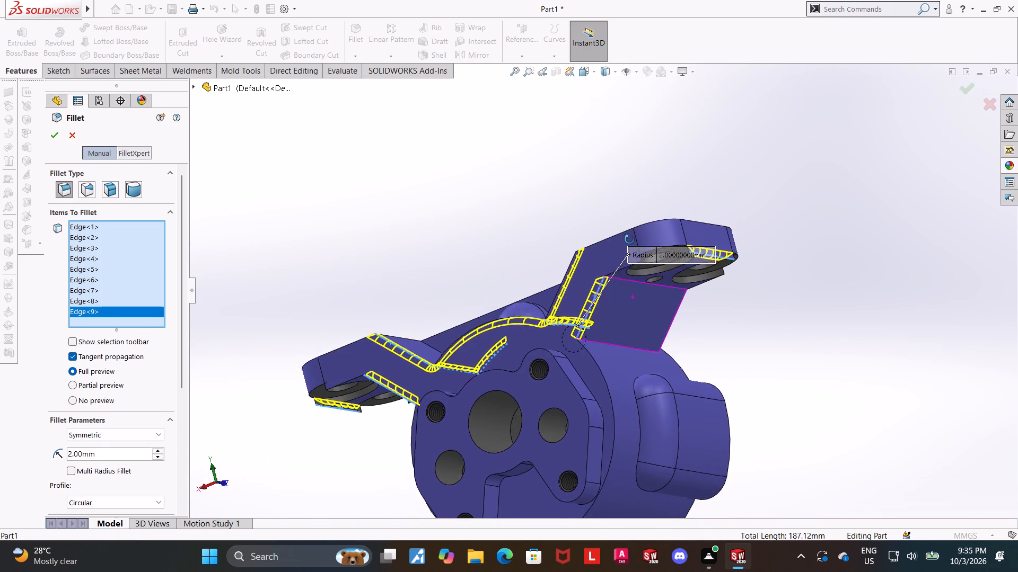
middle_drag(629, 239, 630, 238)
click(622, 267)
Remove Edge<2>, Edge<3> and Edge<5> in the front pocket from the fillet's selected edges.
middle_drag(580, 282, 605, 333)
scroll(616, 356, up, 3)
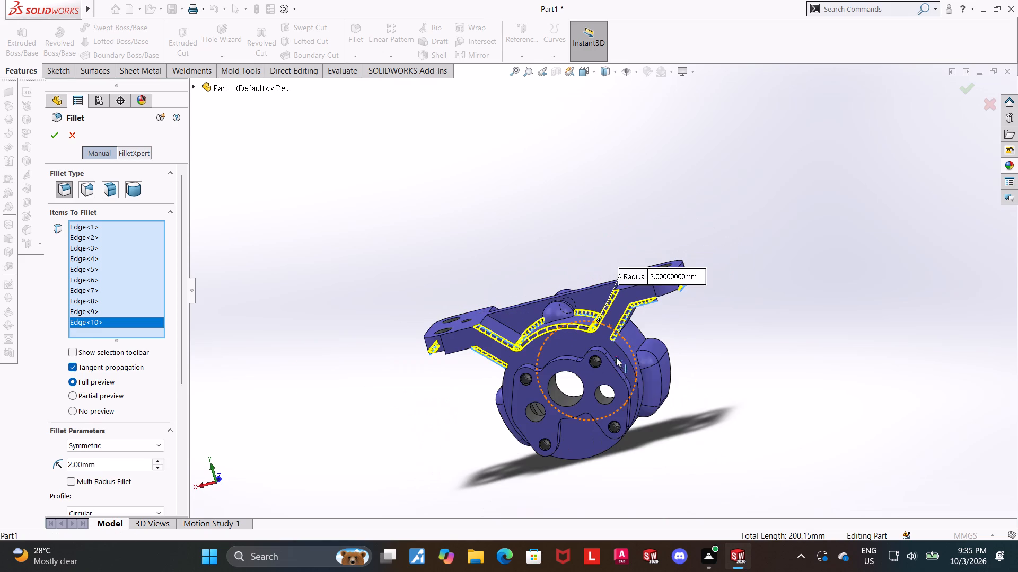
middle_drag(638, 360, 647, 366)
scroll(511, 335, down, 4)
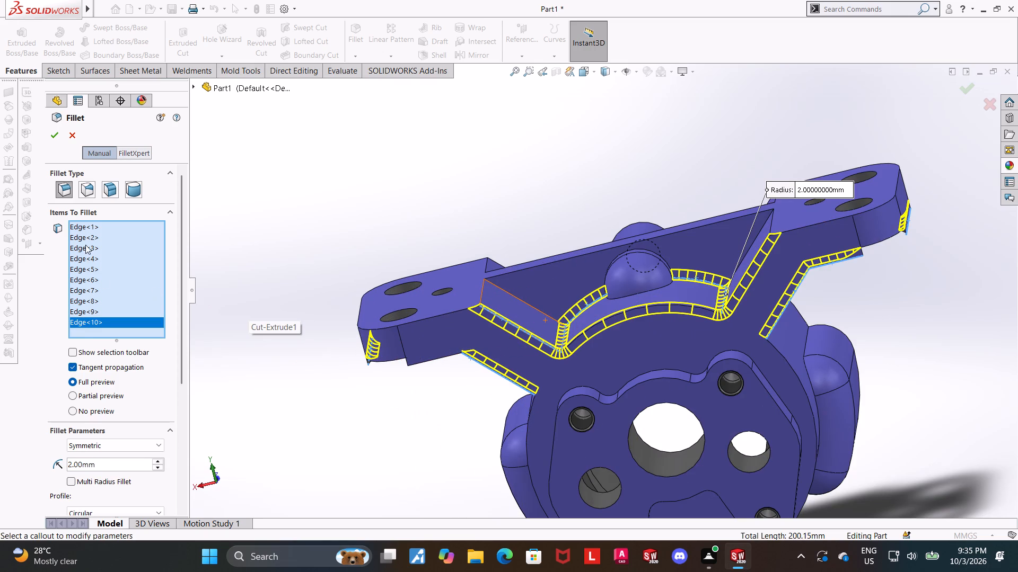
click(87, 242)
right_click(87, 242)
click(100, 258)
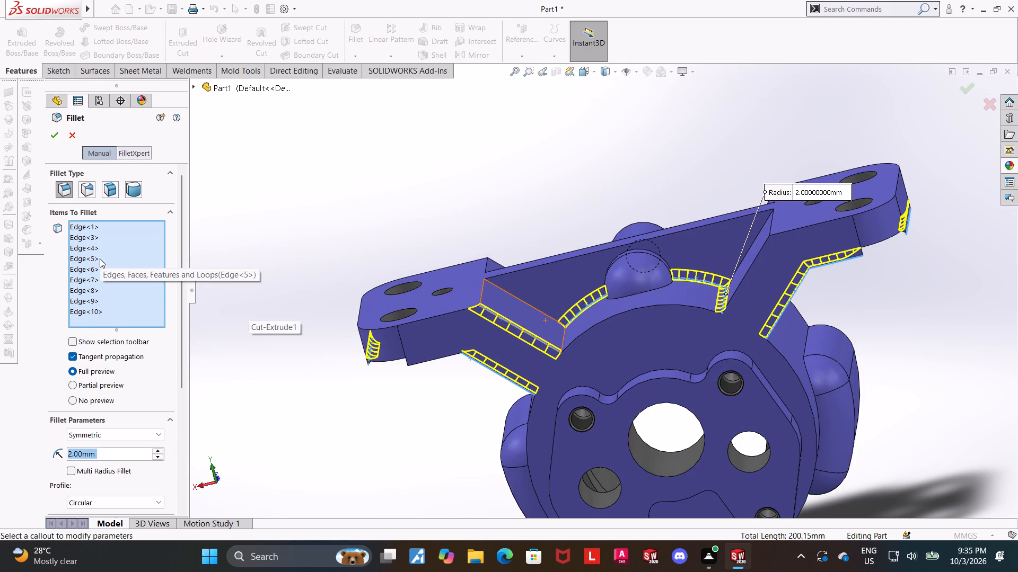
right_click(91, 238)
click(104, 257)
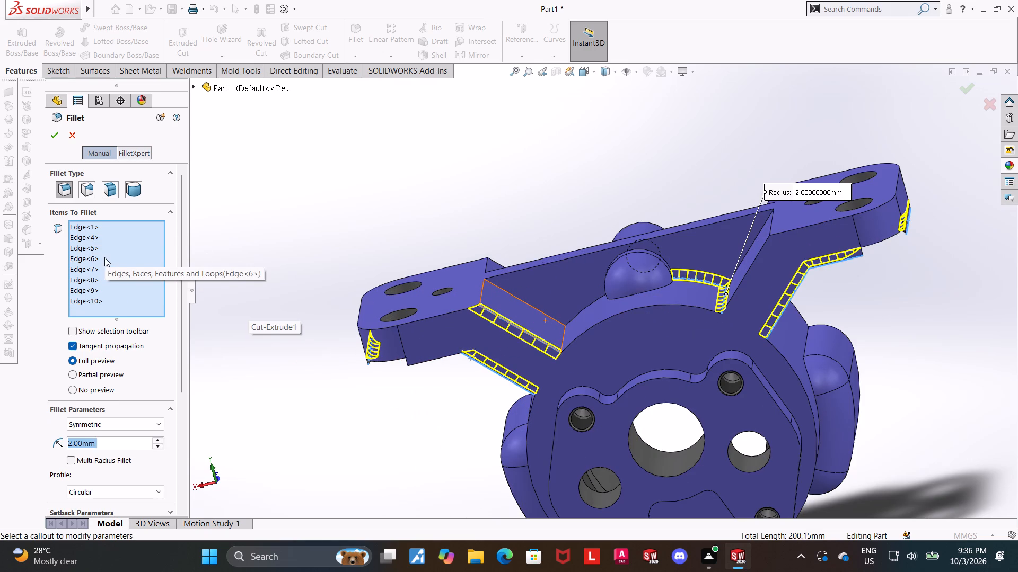
right_click(90, 252)
click(108, 272)
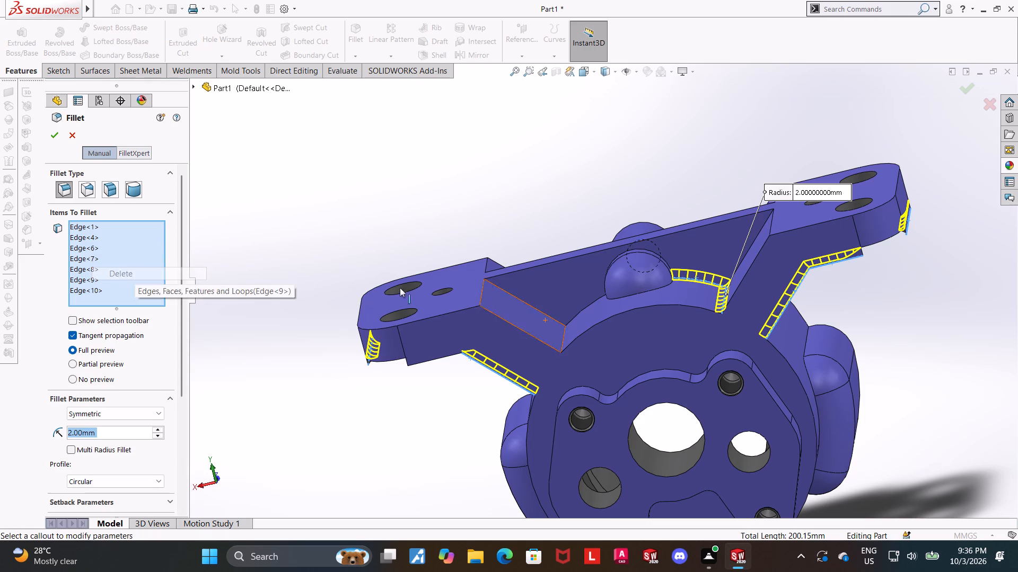
Add the rib-to-cylinder edge beside the front dome again, together with the dome's base edge on the cylinder.
click(585, 309)
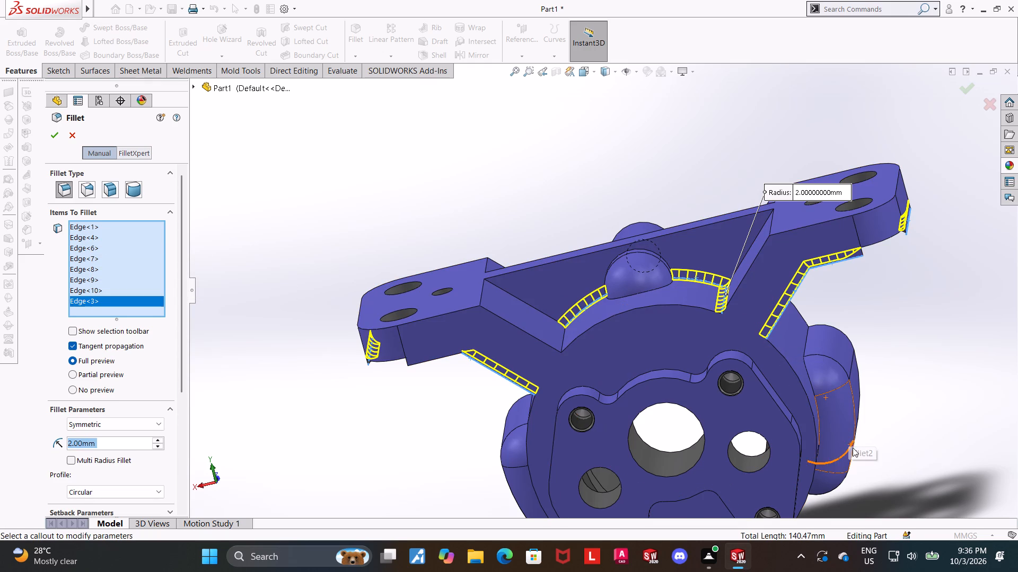
middle_drag(573, 278, 590, 294)
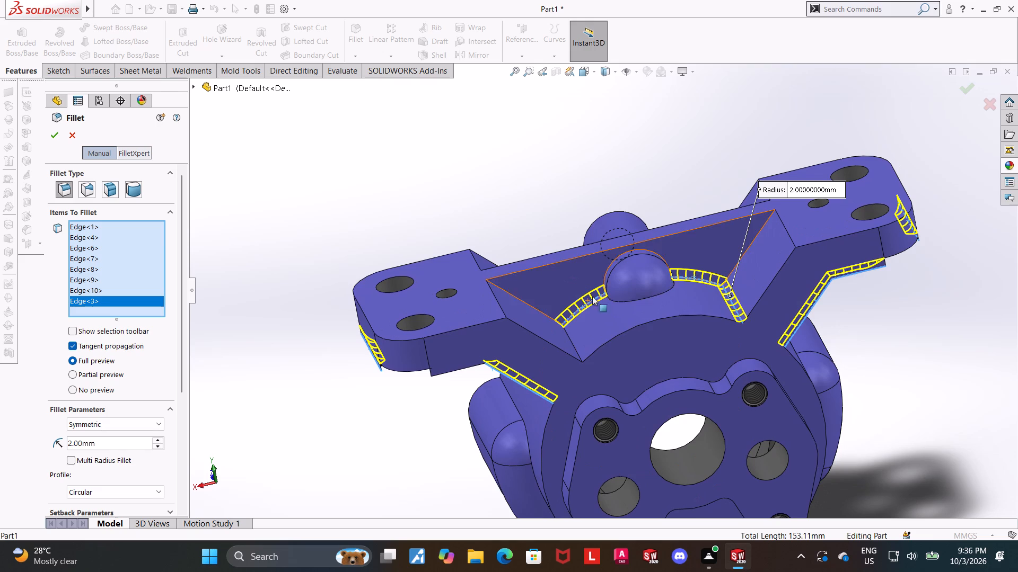
click(618, 300)
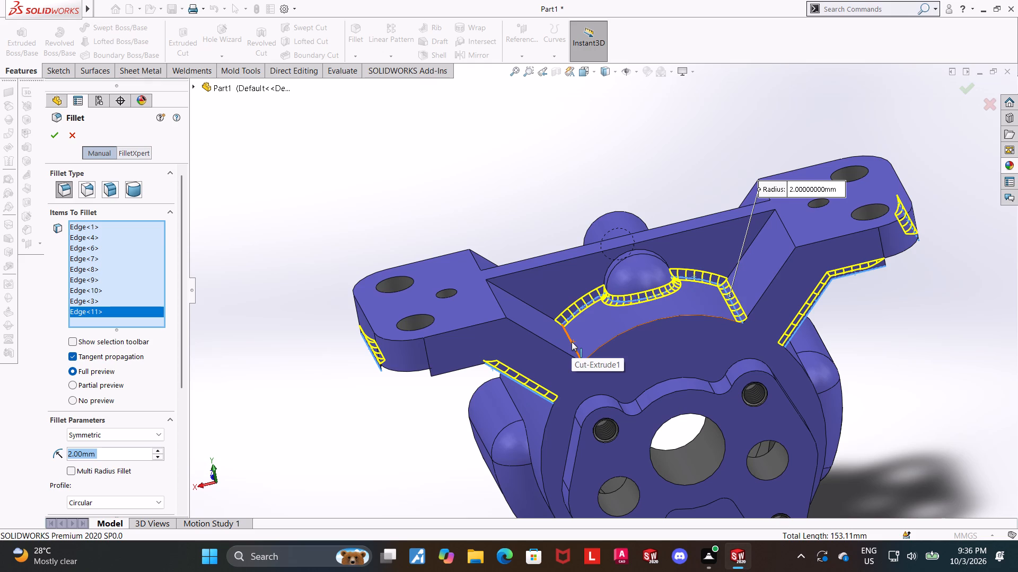
Add the remaining front underside edge of the arm and the rear underside edges of both arms to the 2 mm fillet.
middle_drag(471, 362, 483, 288)
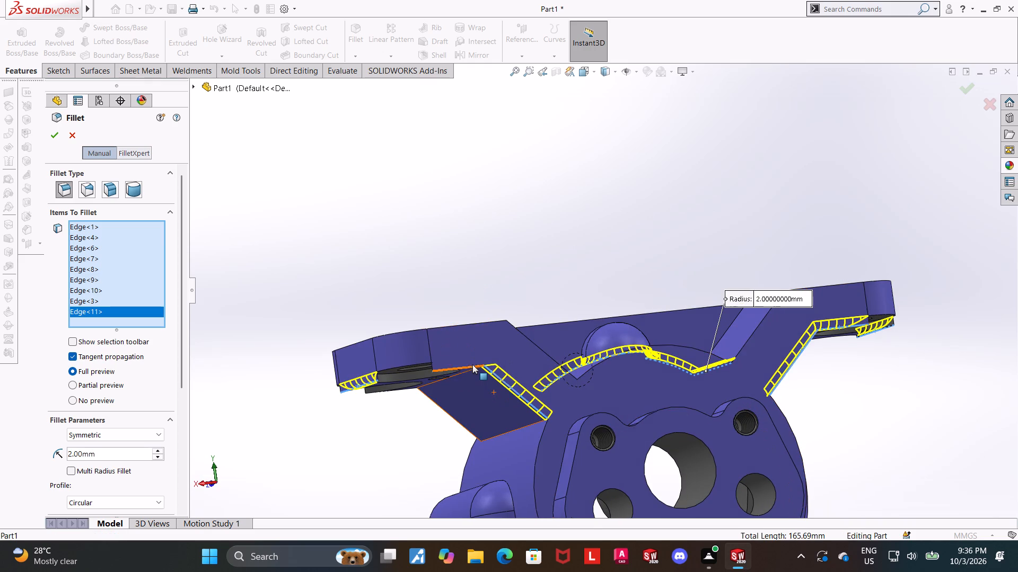
click(470, 367)
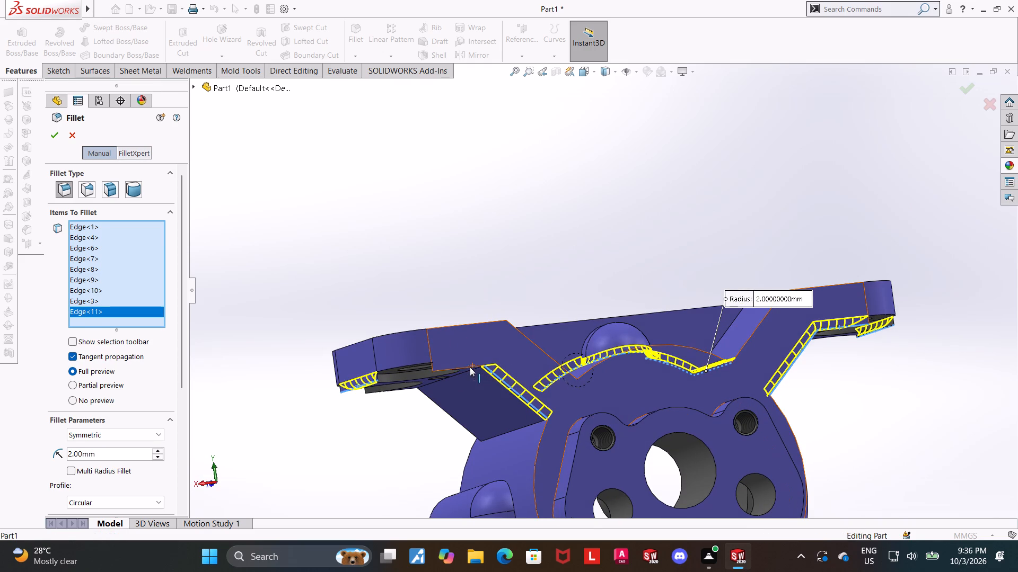
middle_drag(907, 391, 1007, 380)
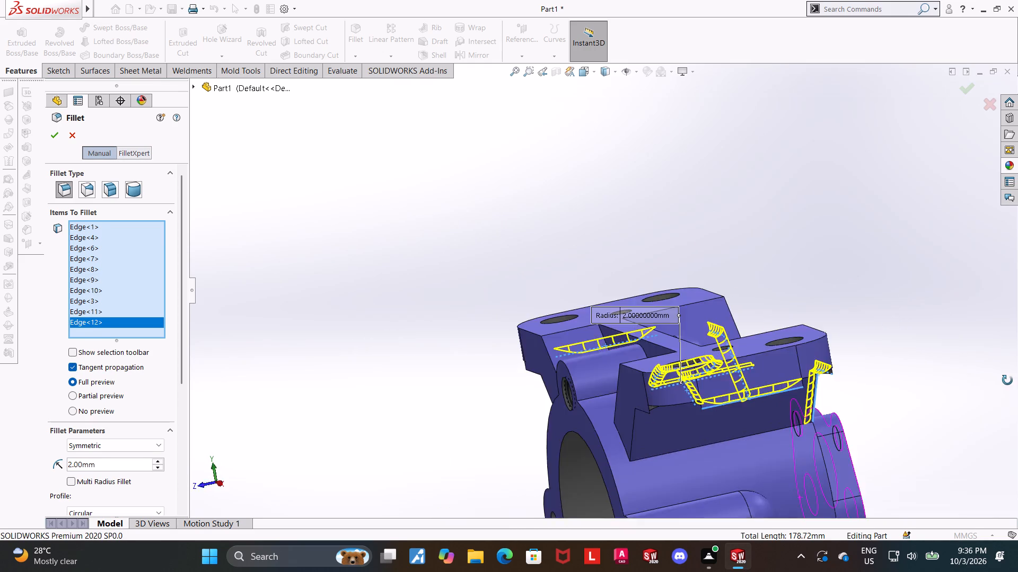
middle_drag(1007, 380, 1009, 374)
scroll(1007, 372, up, 1)
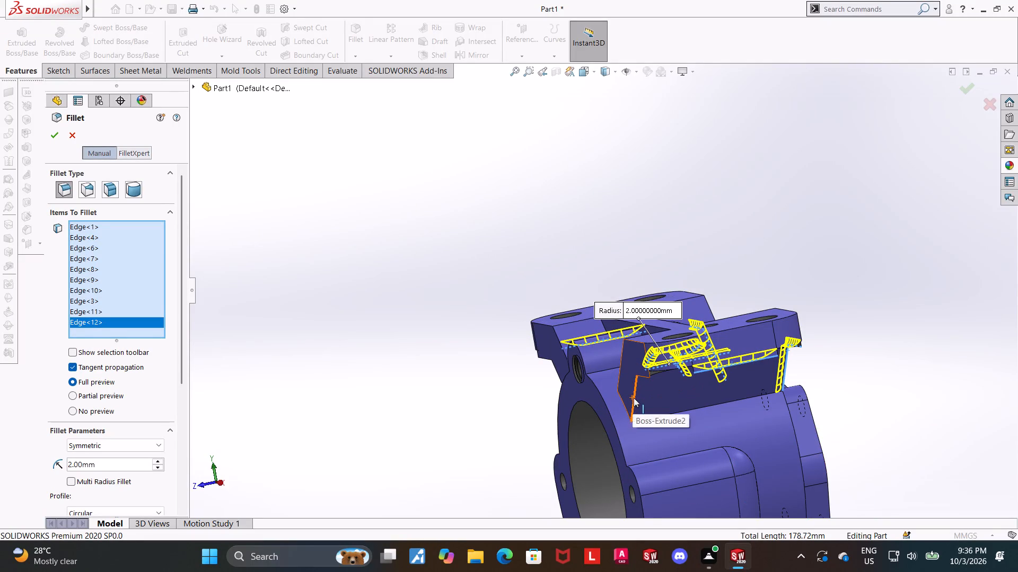
click(634, 398)
middle_drag(644, 408, 722, 447)
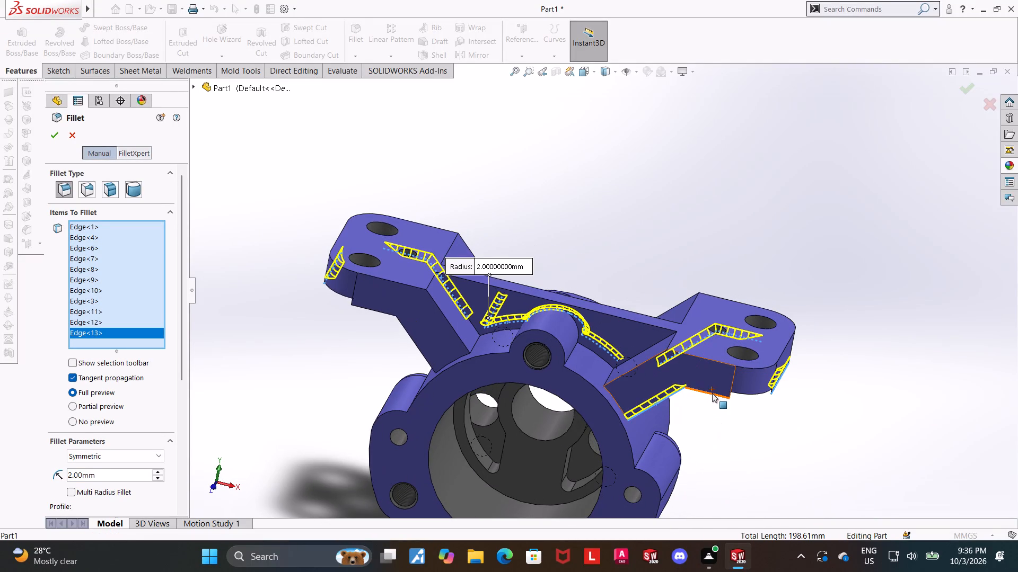
click(712, 394)
click(383, 313)
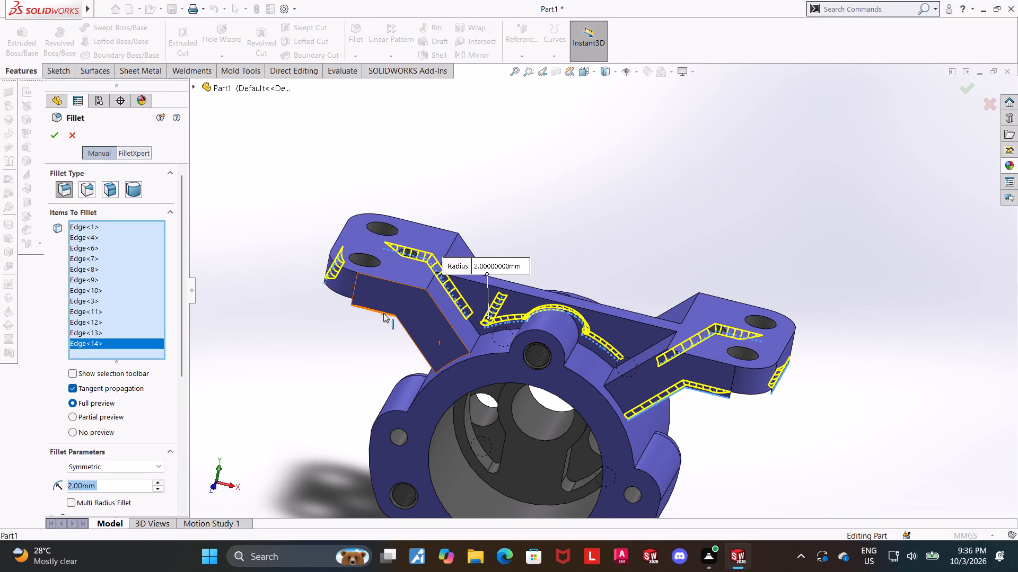
click(413, 341)
Add the rear pocket edges where one slanted arm face and the adjoining rib meet the cylinder to the fillet.
middle_drag(480, 342, 481, 387)
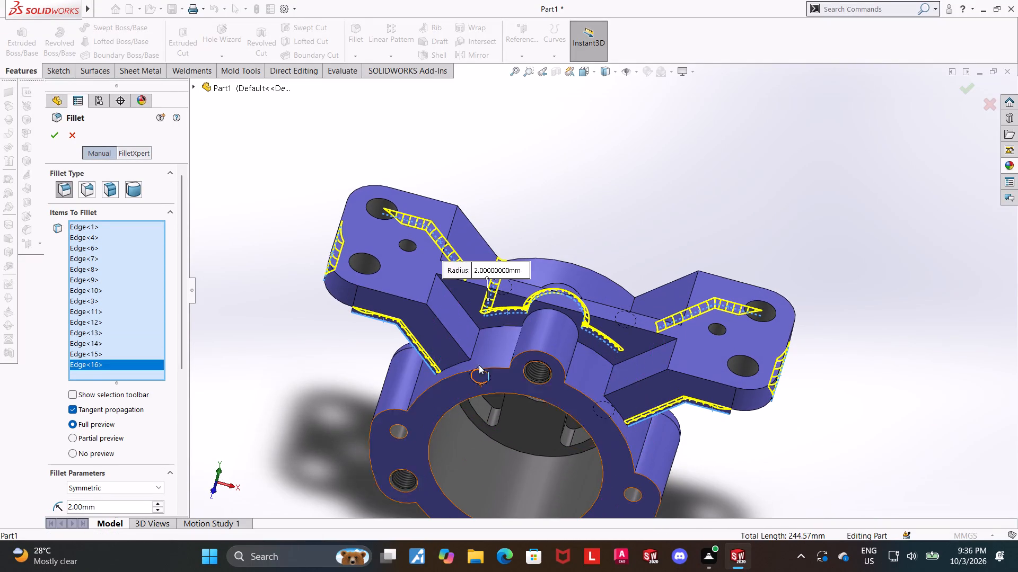
click(477, 342)
click(504, 325)
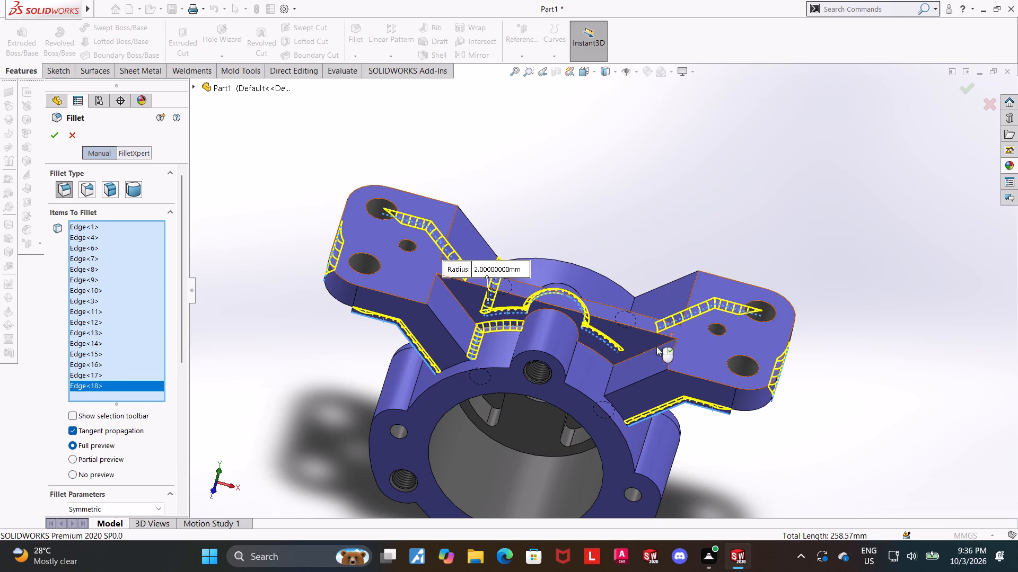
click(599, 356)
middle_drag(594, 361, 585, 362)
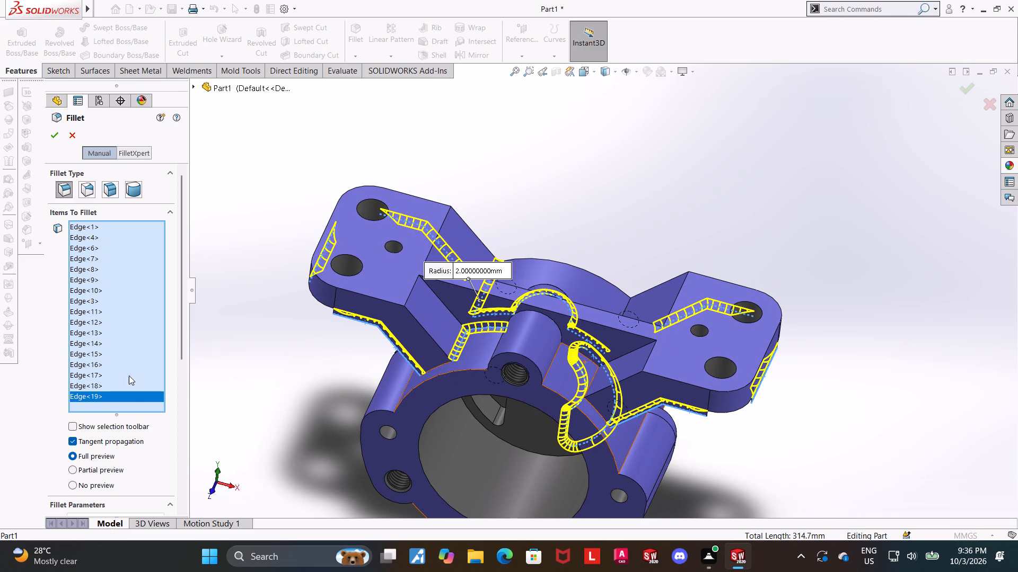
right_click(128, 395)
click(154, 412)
Add the rear pocket edges beyond the threaded boss: rib to cylinder, boss side to cylinder, and slanted arm face to cylinder.
scroll(611, 378, down, 5)
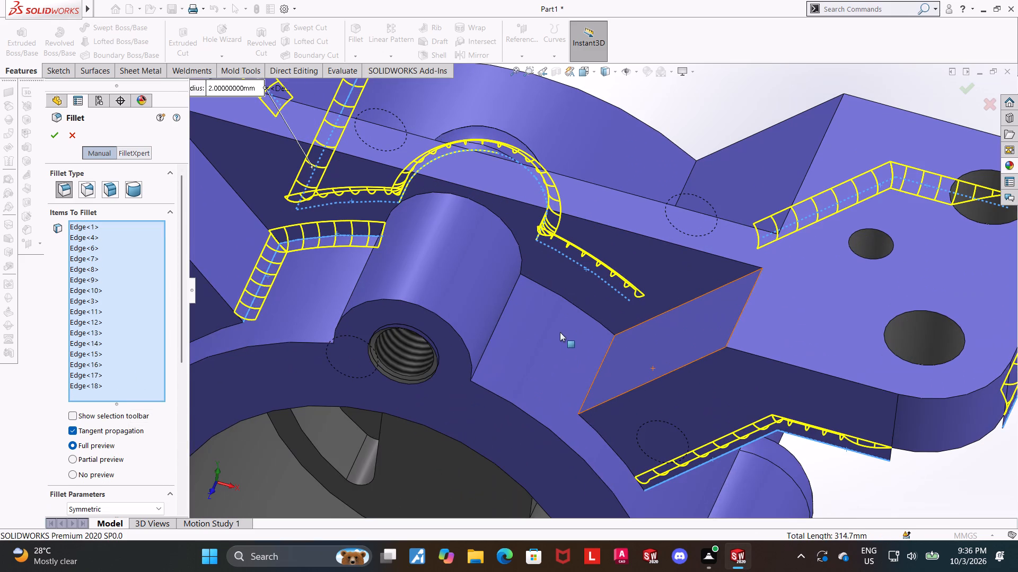
click(566, 300)
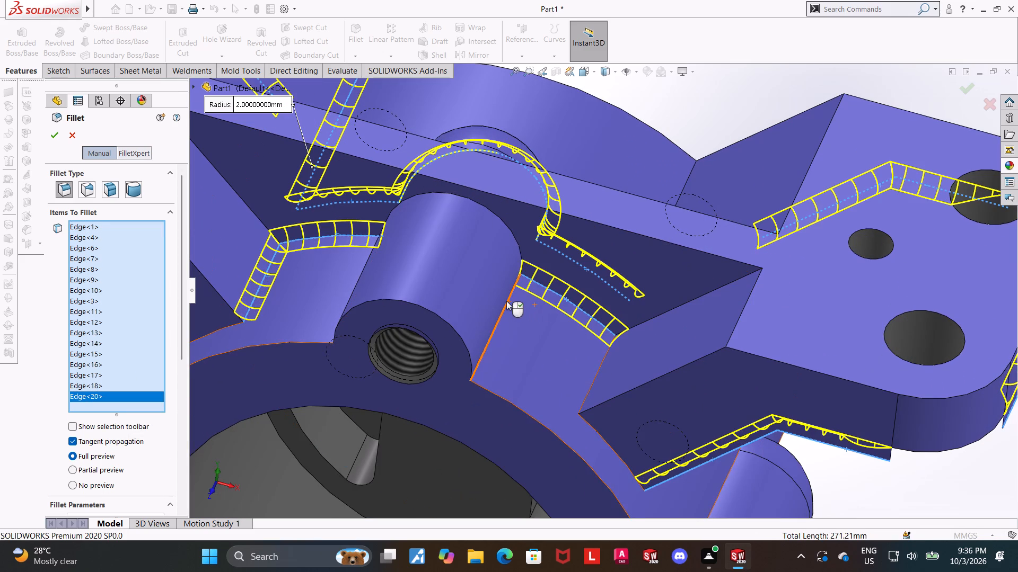
click(506, 301)
click(602, 365)
Add the outline edges where the two side lobes meet the cylinder to the 2 mm fillet.
scroll(578, 374, up, 3)
middle_drag(550, 395, 569, 346)
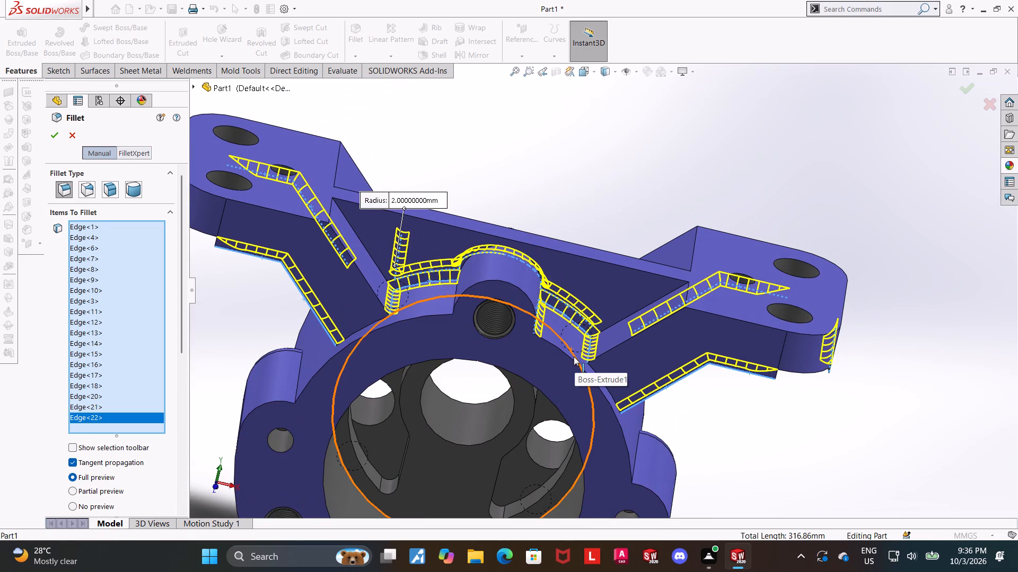
scroll(556, 358, up, 5)
middle_drag(552, 366, 580, 390)
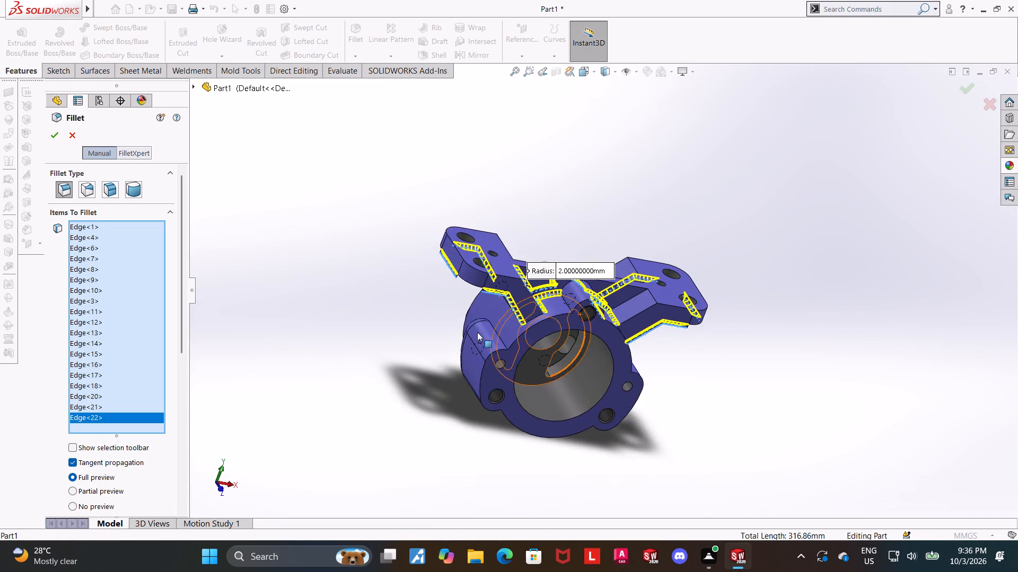
middle_drag(472, 332, 579, 393)
scroll(589, 360, down, 2)
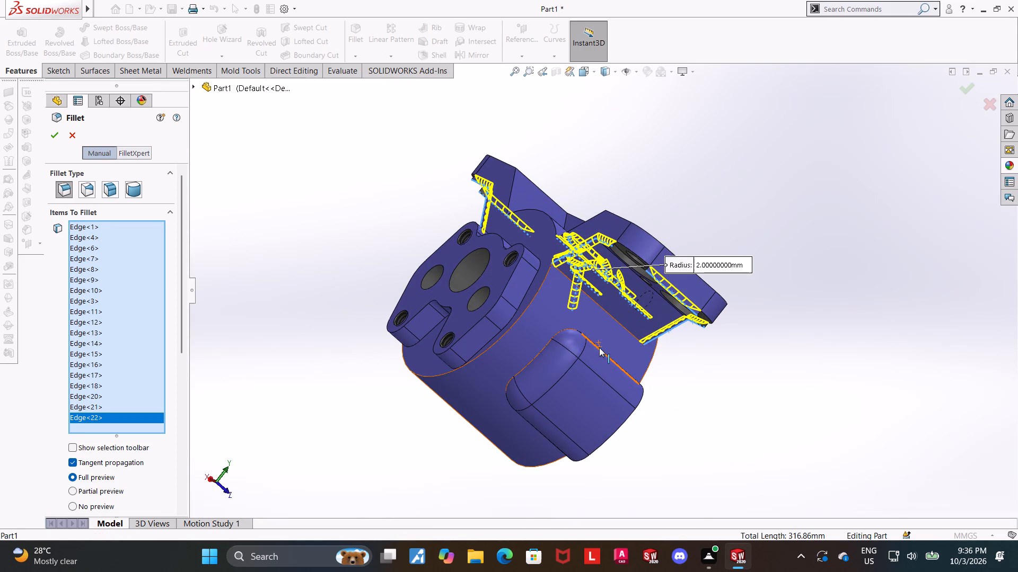
click(599, 347)
middle_drag(720, 372, 526, 362)
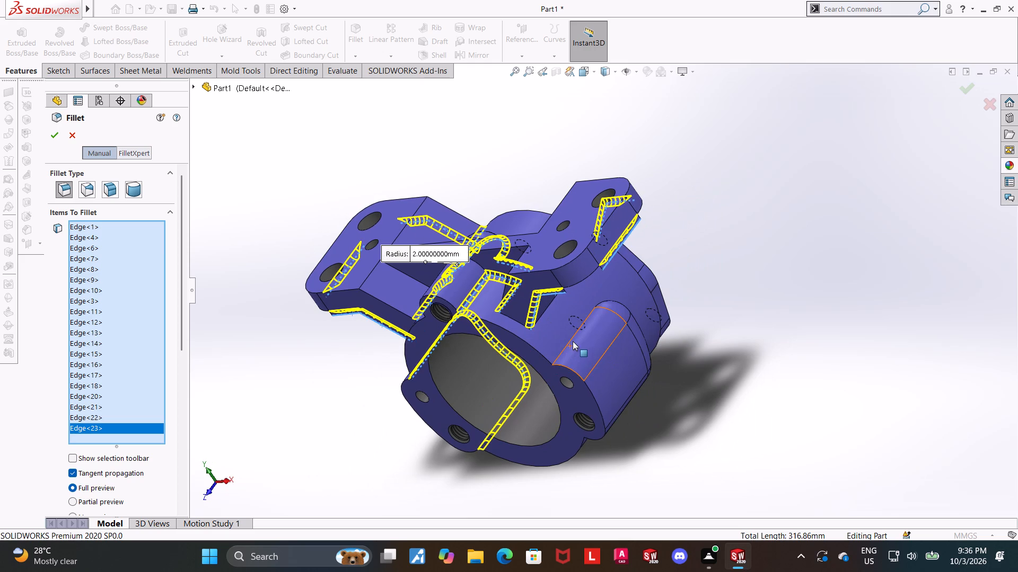
click(573, 340)
Add the remaining side edge where the rear threaded boss meets the cylinder to the fillet.
scroll(571, 343, up, 2)
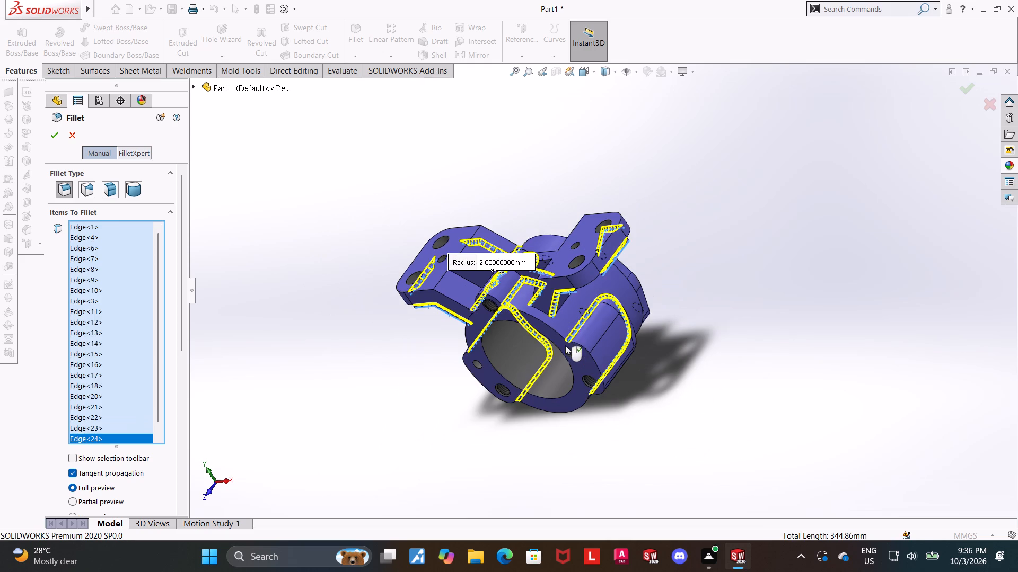
middle_drag(539, 337, 627, 335)
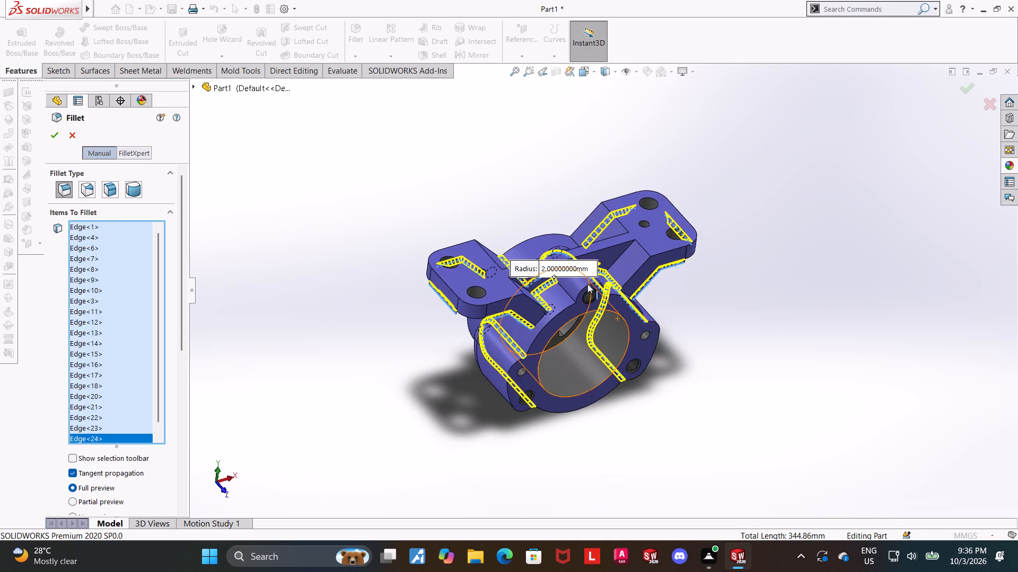
scroll(564, 273, down, 4)
click(576, 303)
Add the edges where the outer slanted faces of both arms meet the cylinder, and apply the 2 mm fillet.
middle_drag(655, 276, 608, 331)
scroll(604, 303, up, 2)
middle_drag(605, 322, 648, 271)
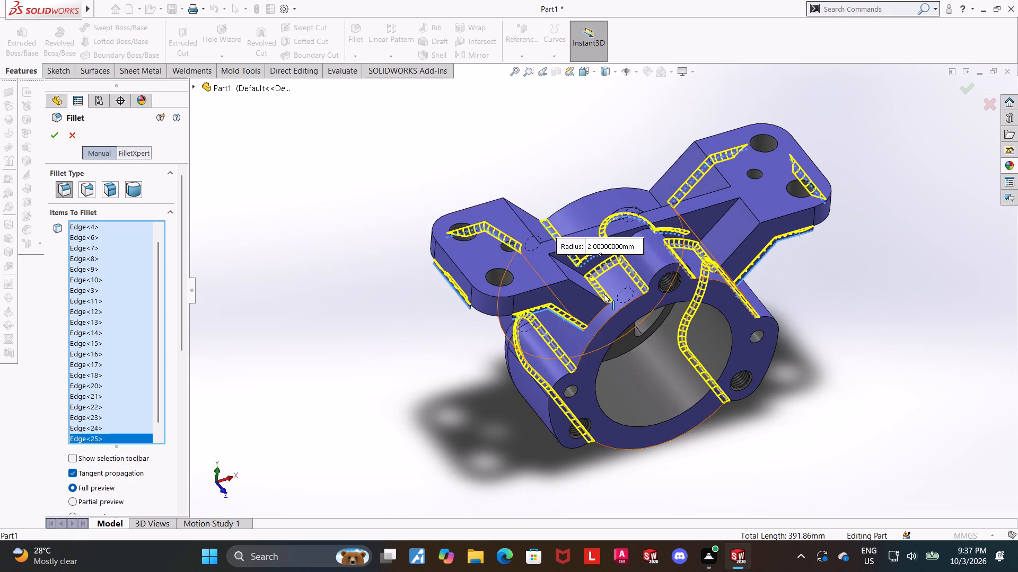
scroll(568, 309, up, 3)
middle_drag(581, 341, 717, 306)
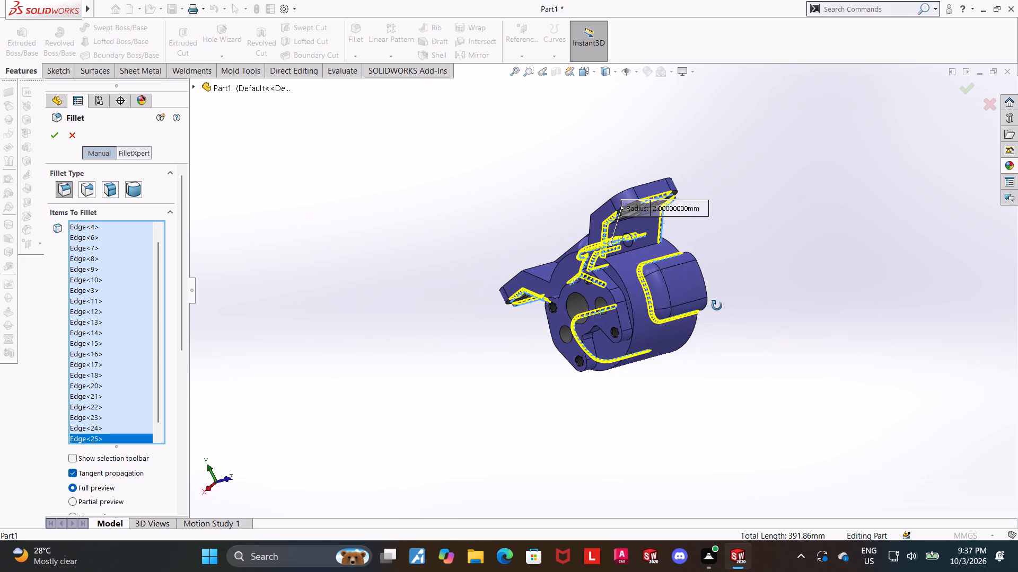
middle_drag(717, 306, 711, 309)
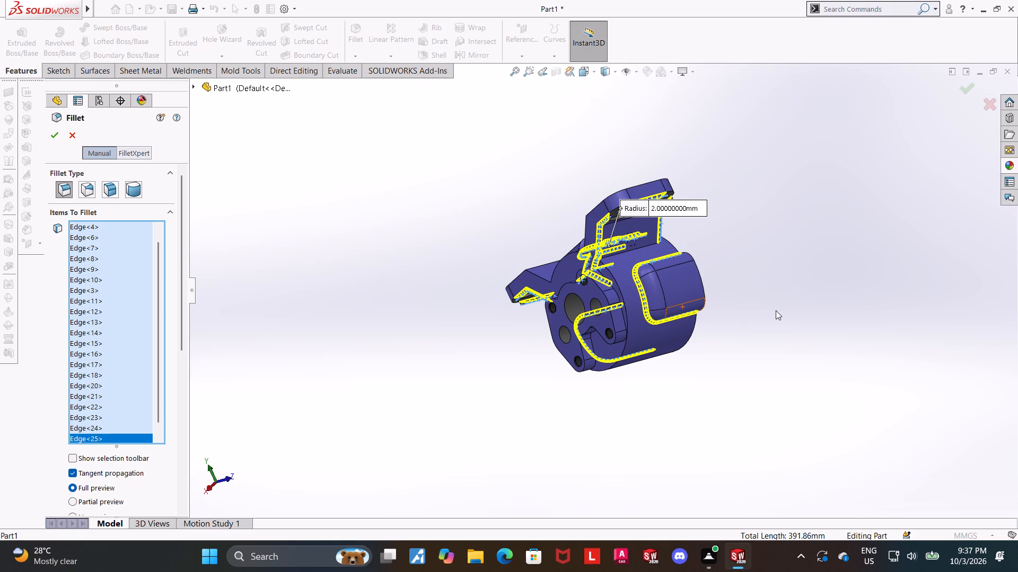
scroll(776, 310, up, 3)
middle_drag(698, 283, 745, 366)
scroll(560, 264, down, 6)
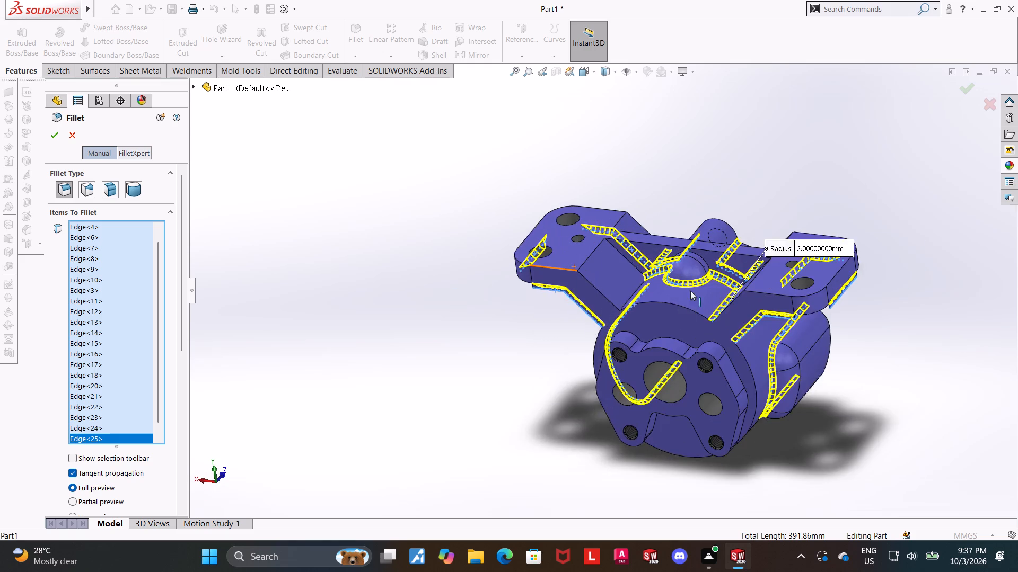
scroll(690, 291, down, 3)
scroll(890, 325, up, 3)
middle_drag(833, 333, 849, 345)
scroll(530, 315, down, 4)
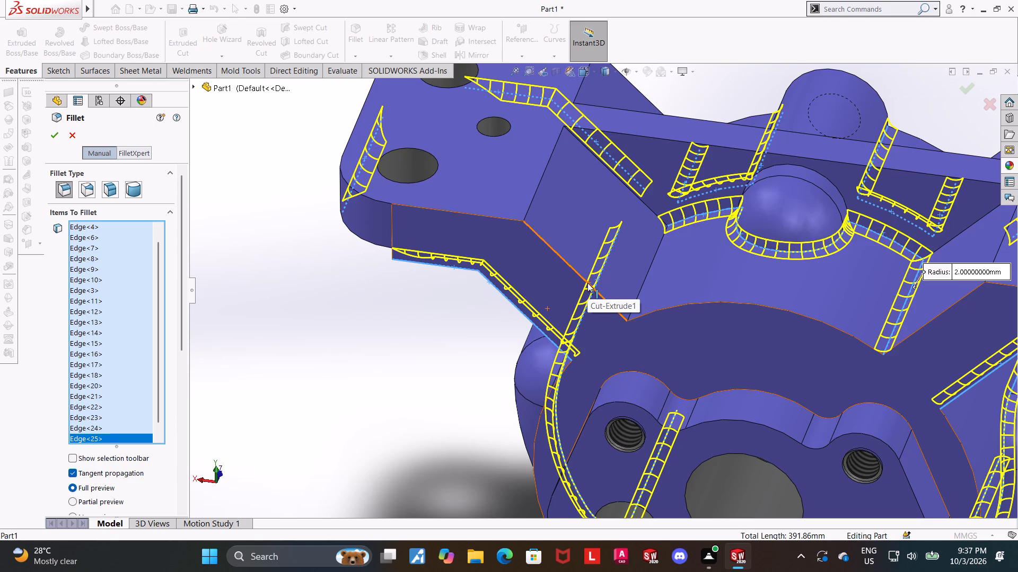
scroll(587, 283, up, 3)
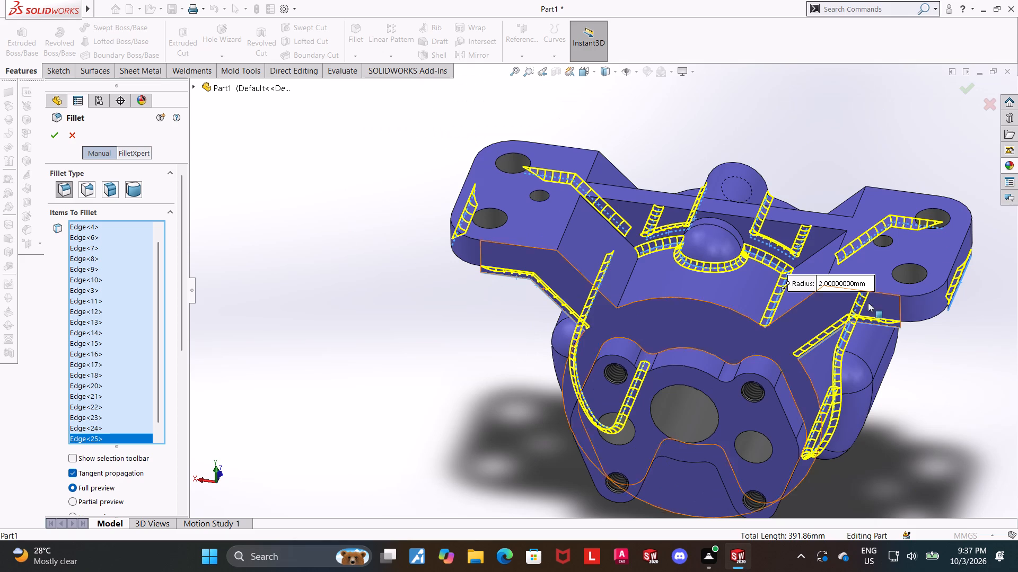
scroll(838, 313, up, 1)
middle_drag(839, 314, 769, 235)
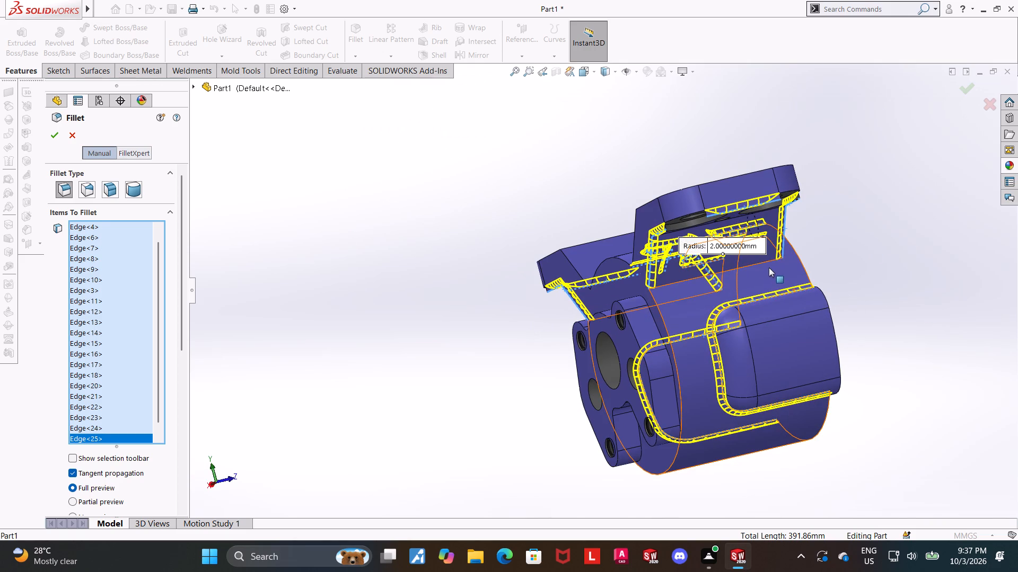
click(767, 262)
middle_drag(671, 298, 834, 282)
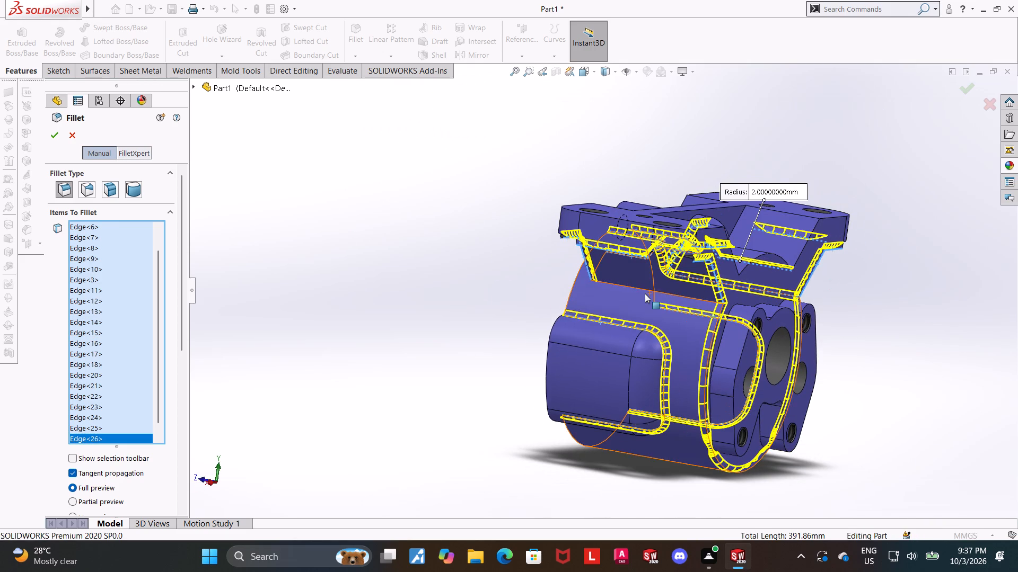
click(645, 289)
middle_drag(883, 316, 991, 336)
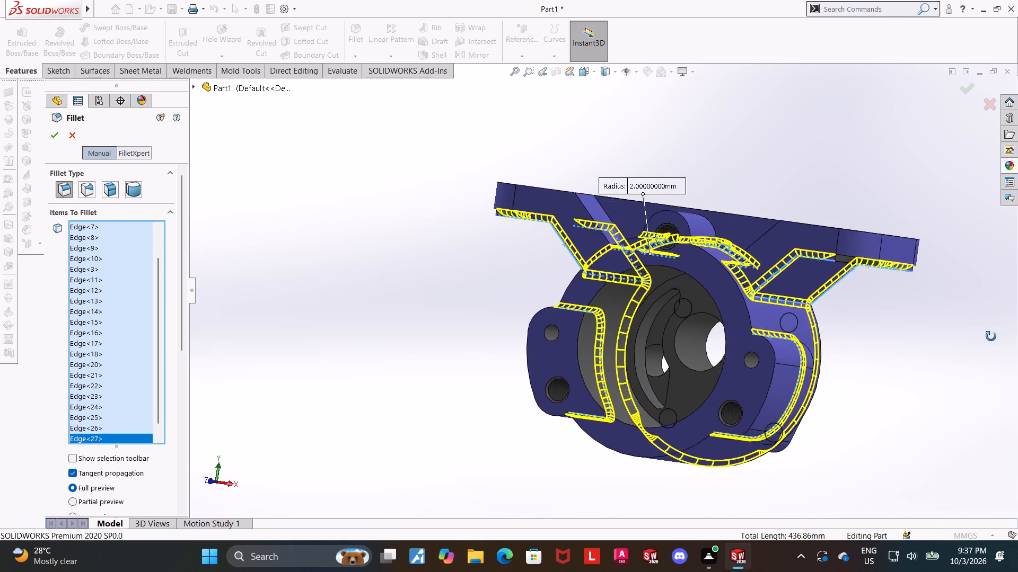
middle_drag(991, 336, 829, 477)
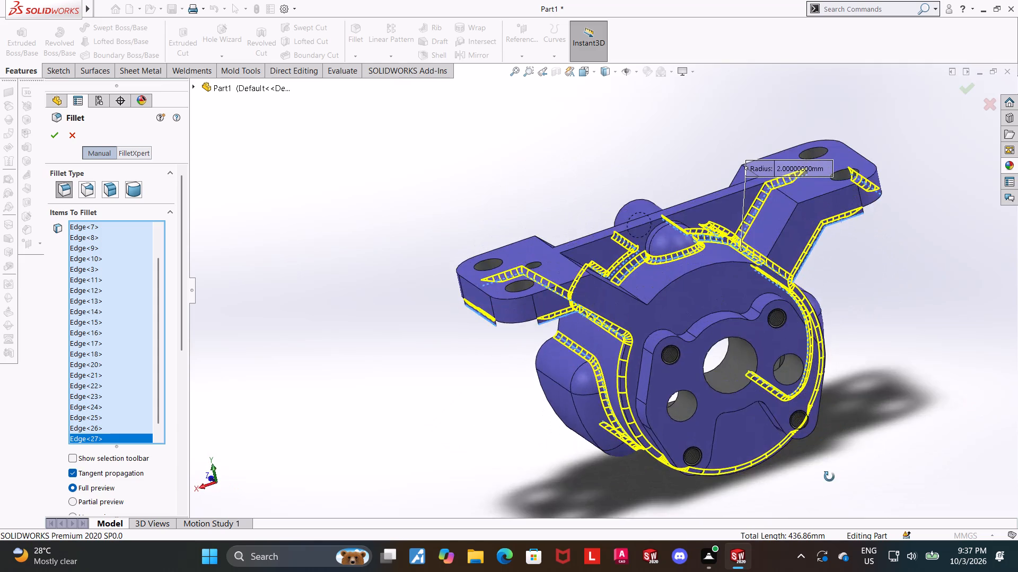
middle_drag(829, 477, 805, 531)
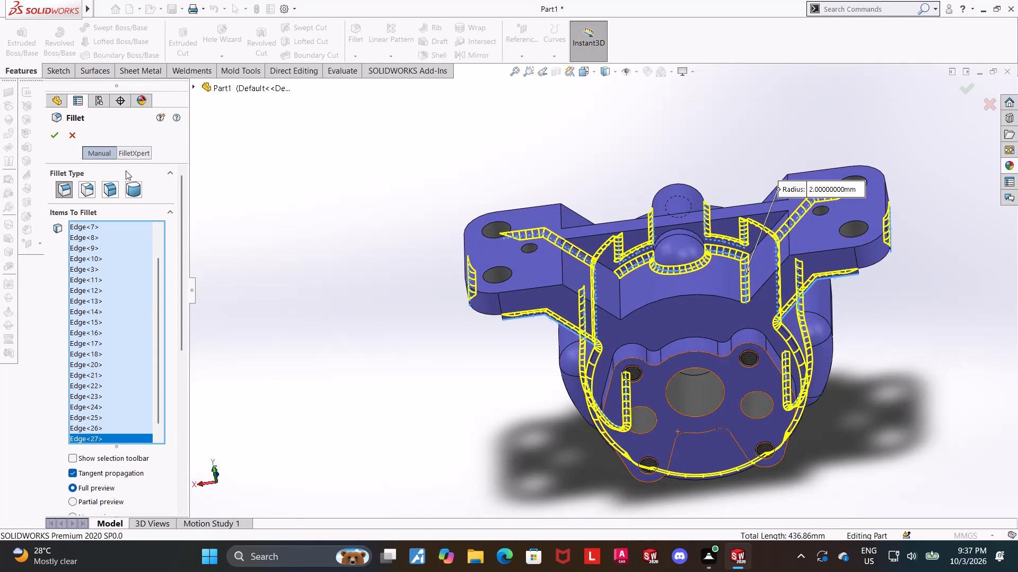
click(58, 134)
click(875, 323)
Examine the finished fillets all around the part, from the arms and pockets to the side lobes and front flange.
middle_drag(882, 347, 896, 420)
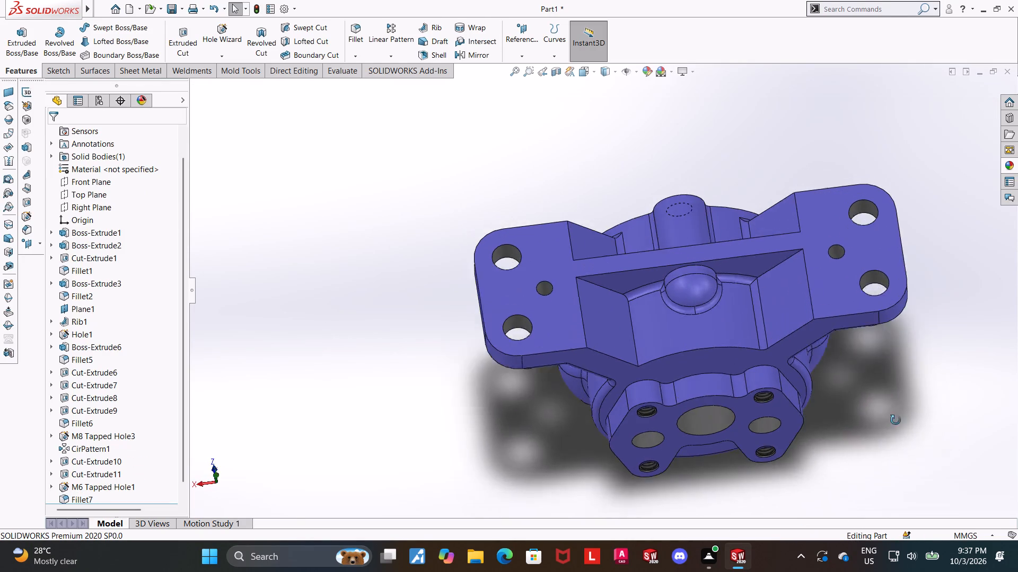
middle_drag(896, 420, 917, 301)
middle_drag(749, 314, 983, 337)
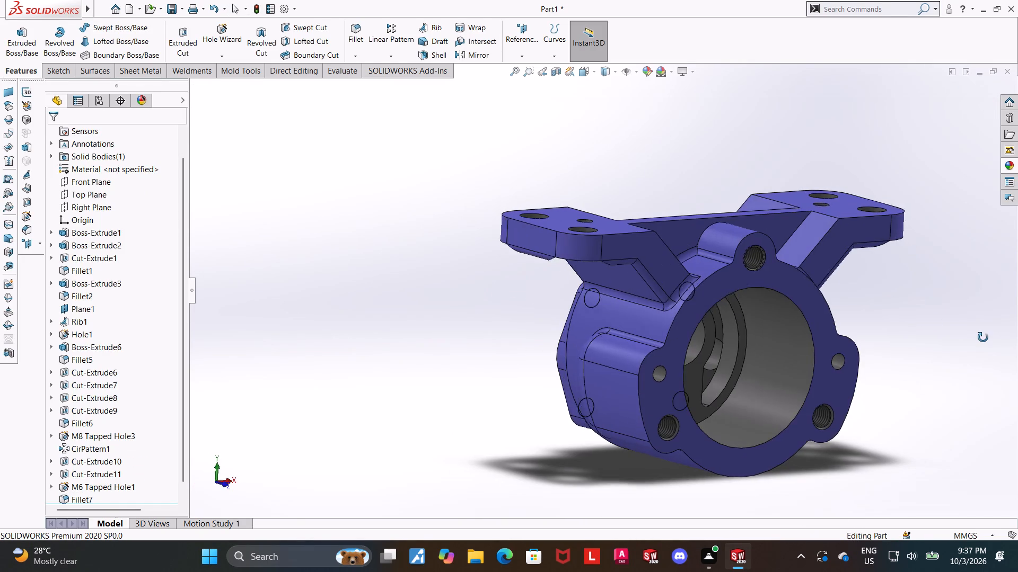
middle_drag(983, 337, 991, 337)
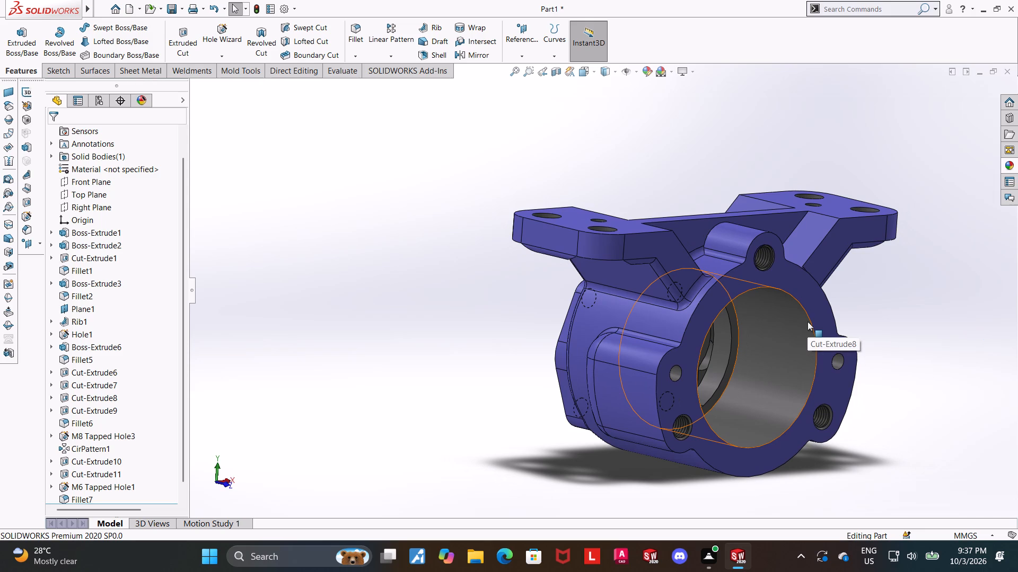
middle_drag(561, 371, 599, 368)
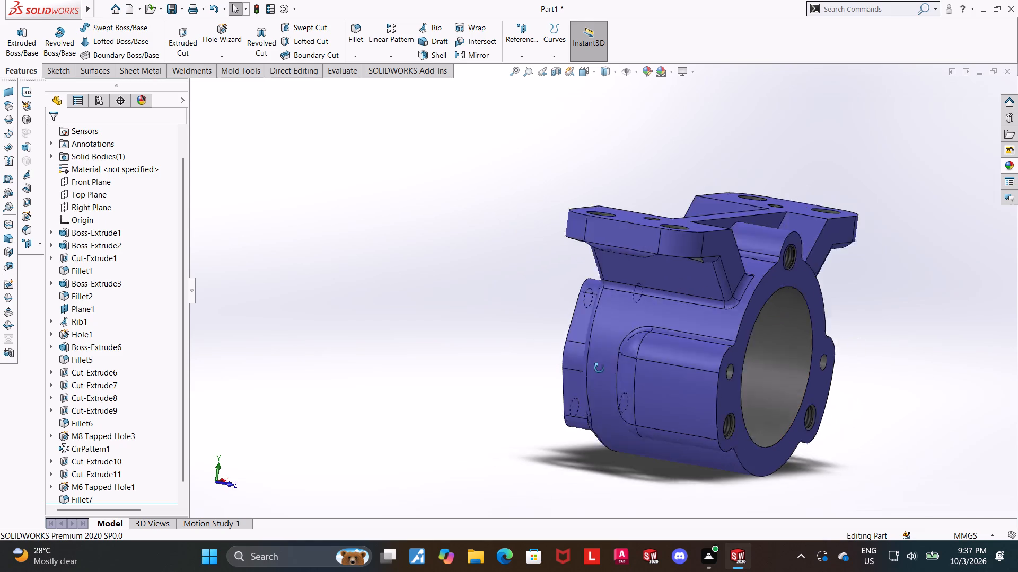
middle_drag(599, 368, 683, 384)
middle_drag(690, 387, 714, 402)
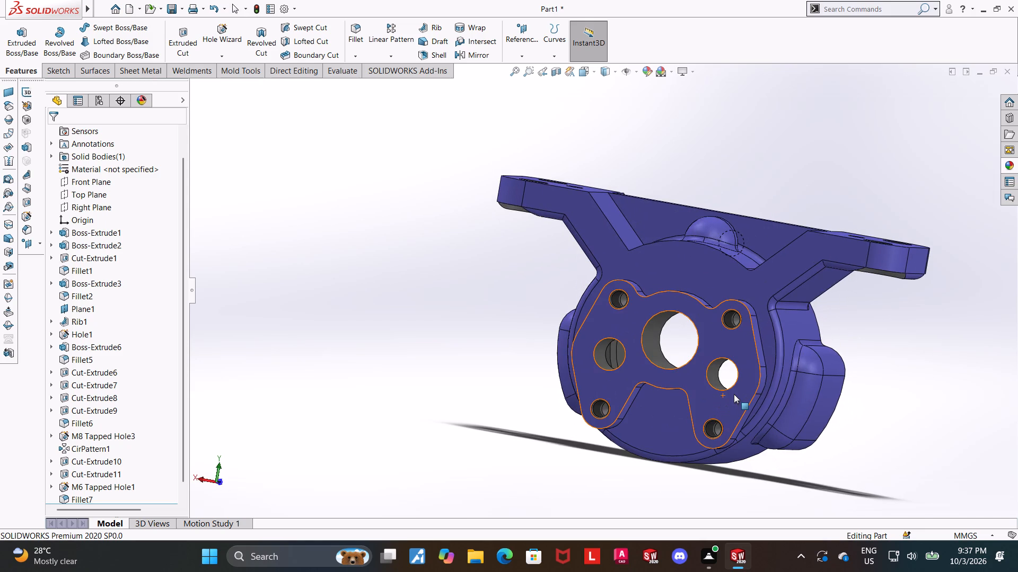
middle_drag(836, 368, 633, 438)
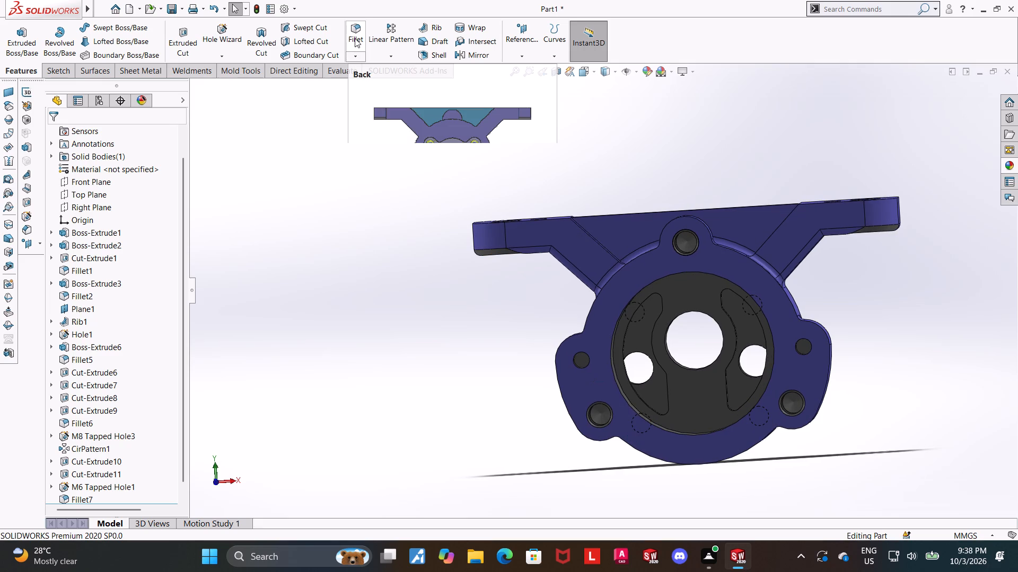
middle_drag(787, 265, 944, 265)
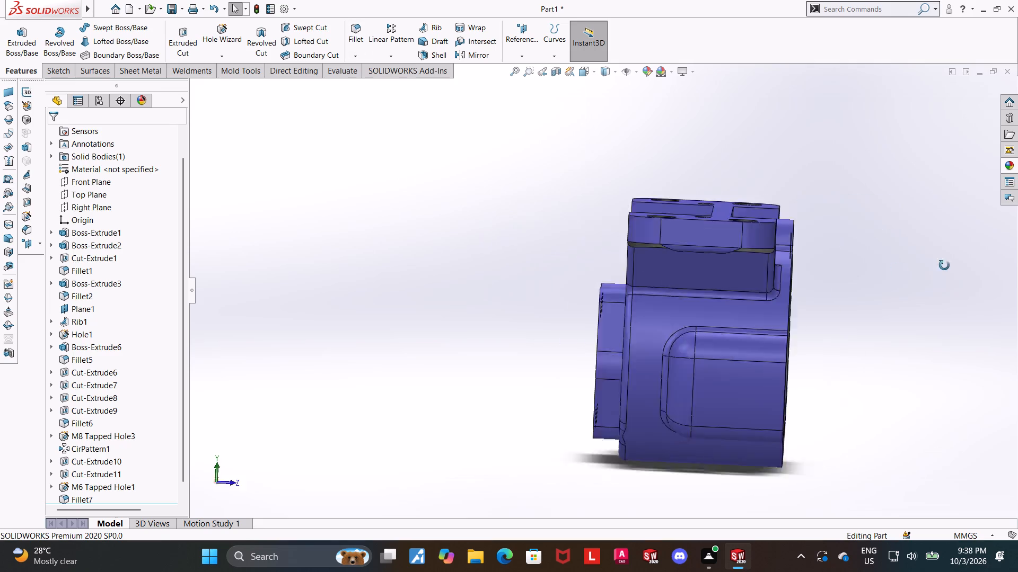
middle_drag(944, 265, 997, 326)
scroll(108, 441, down, 5)
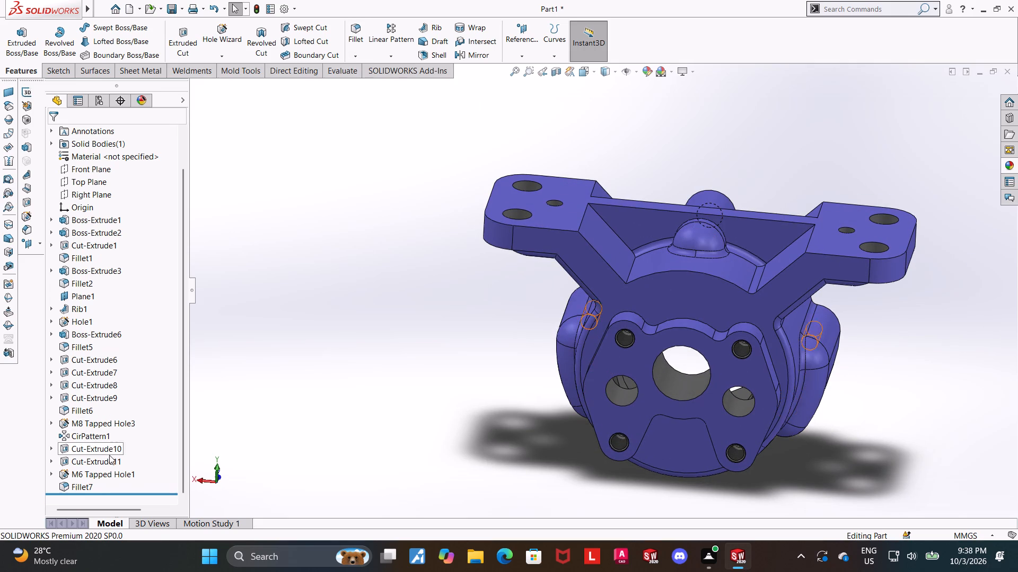
Open the last fillet feature, Fillet7, for editing.
click(66, 488)
click(79, 458)
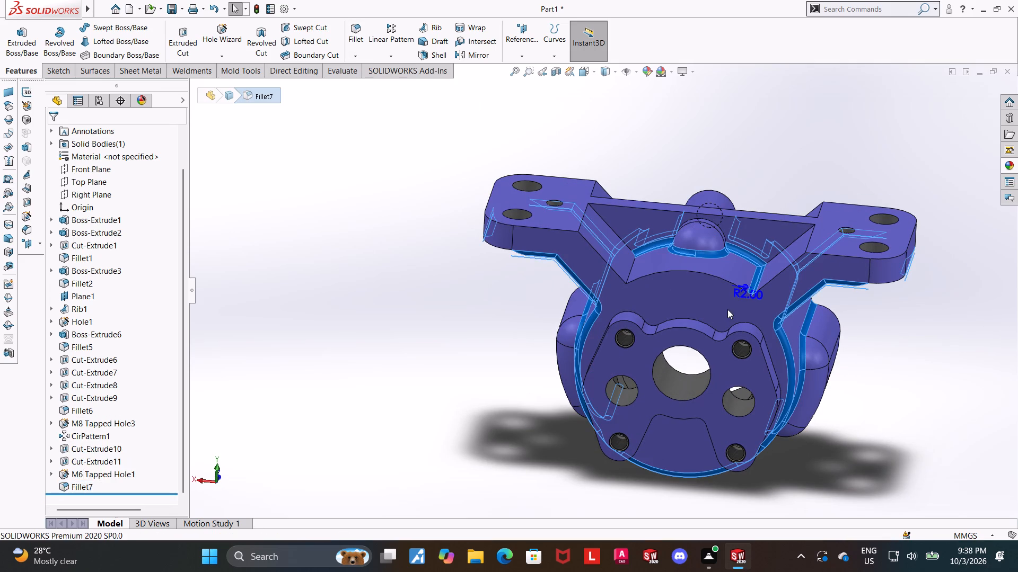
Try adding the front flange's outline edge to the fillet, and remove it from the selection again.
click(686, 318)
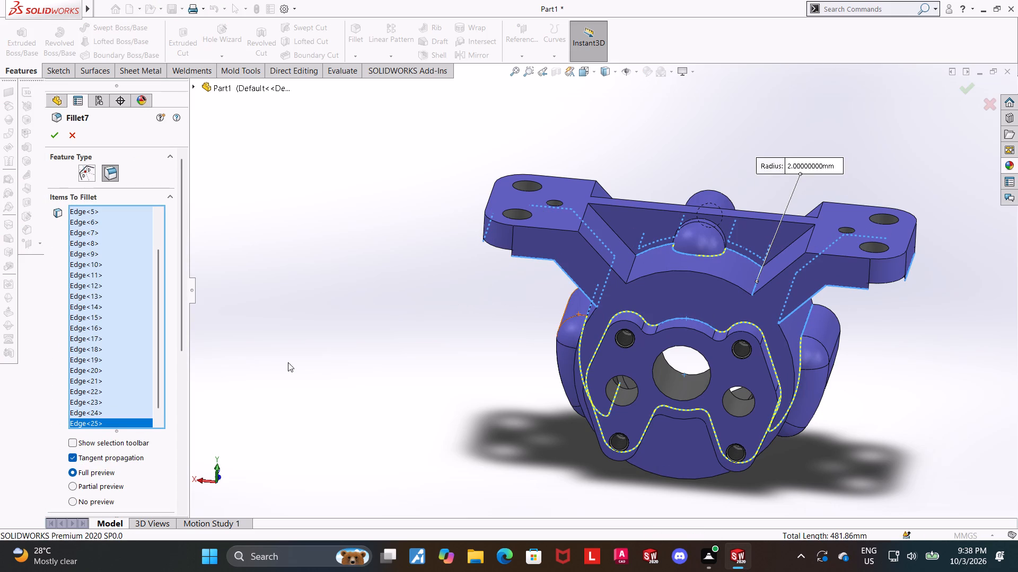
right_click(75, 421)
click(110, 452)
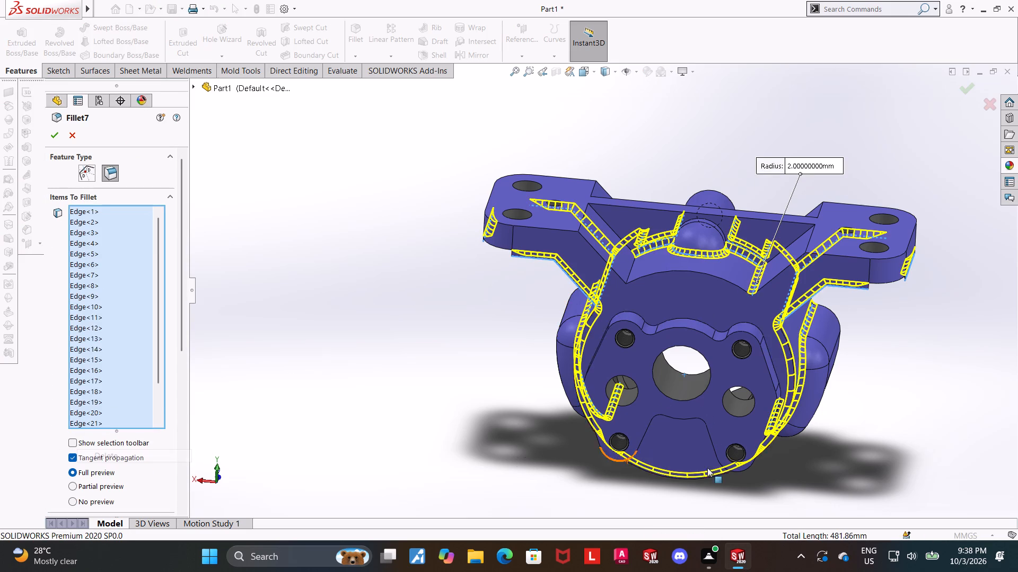
Remove the side lobe's outline edge, Edge<21>, from the fillet's selected edges.
middle_drag(762, 468, 807, 405)
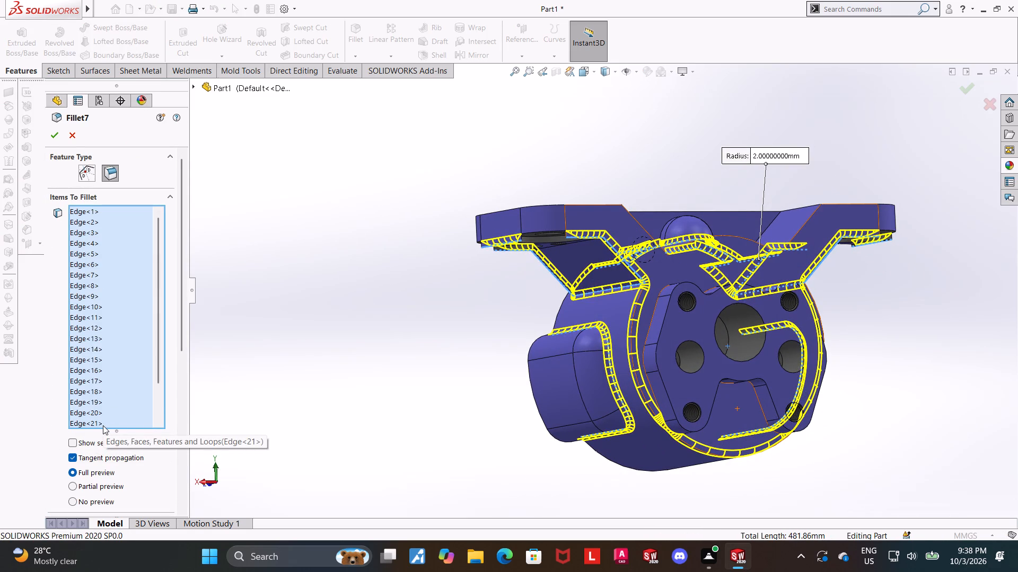
right_click(85, 423)
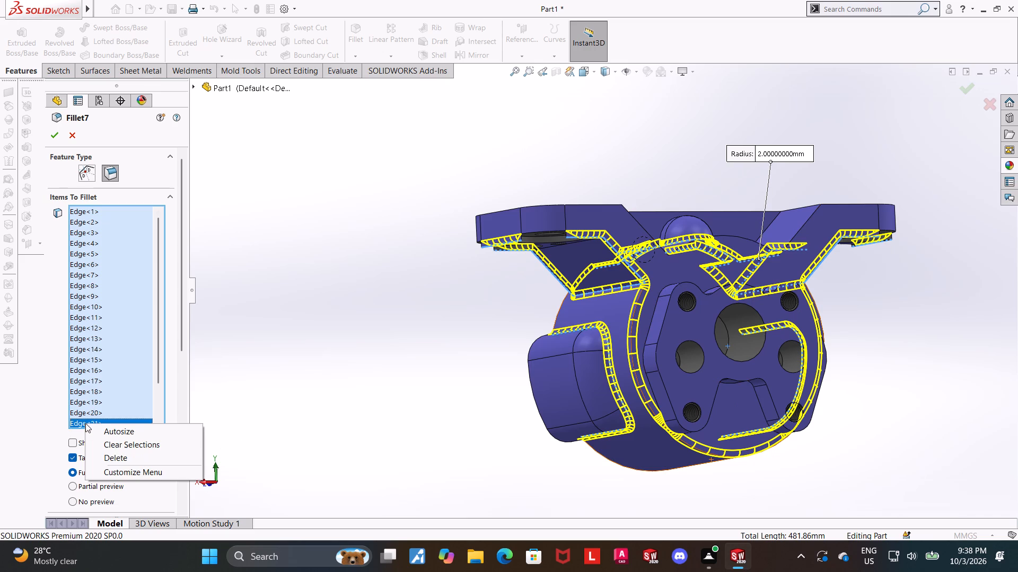
click(107, 454)
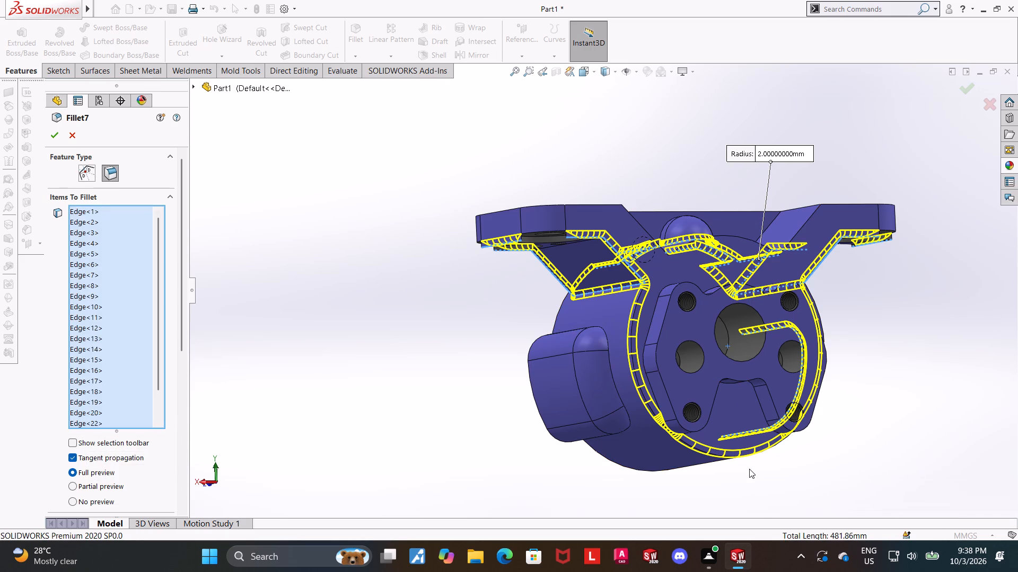
Add the front pocket edge where the slanted arm face beside the dome, still without a fillet, meets the cylinder.
middle_drag(750, 469, 883, 452)
middle_drag(660, 423, 740, 419)
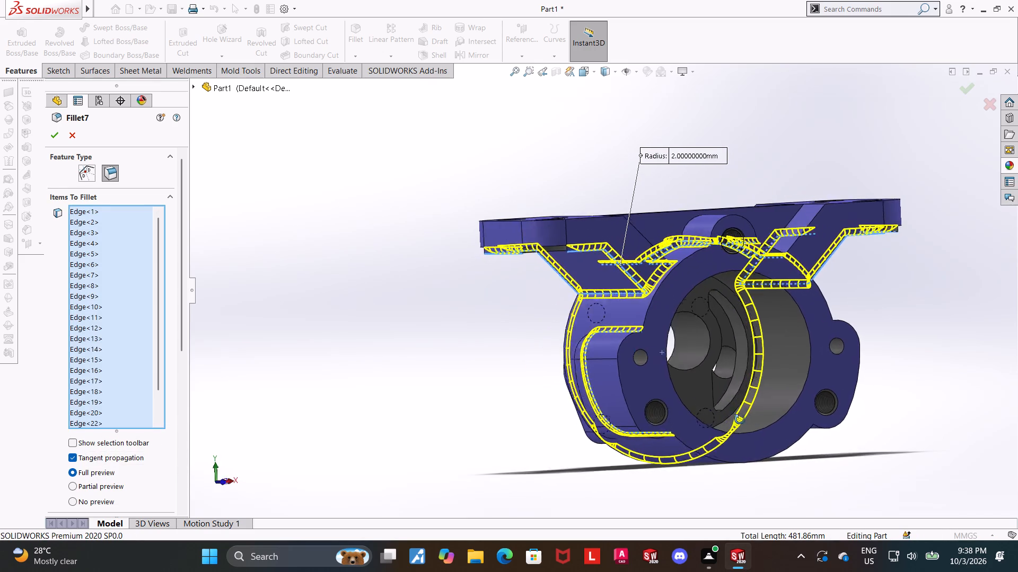
middle_drag(740, 419, 489, 433)
middle_drag(682, 387, 678, 487)
scroll(727, 328, down, 3)
middle_drag(733, 349, 759, 367)
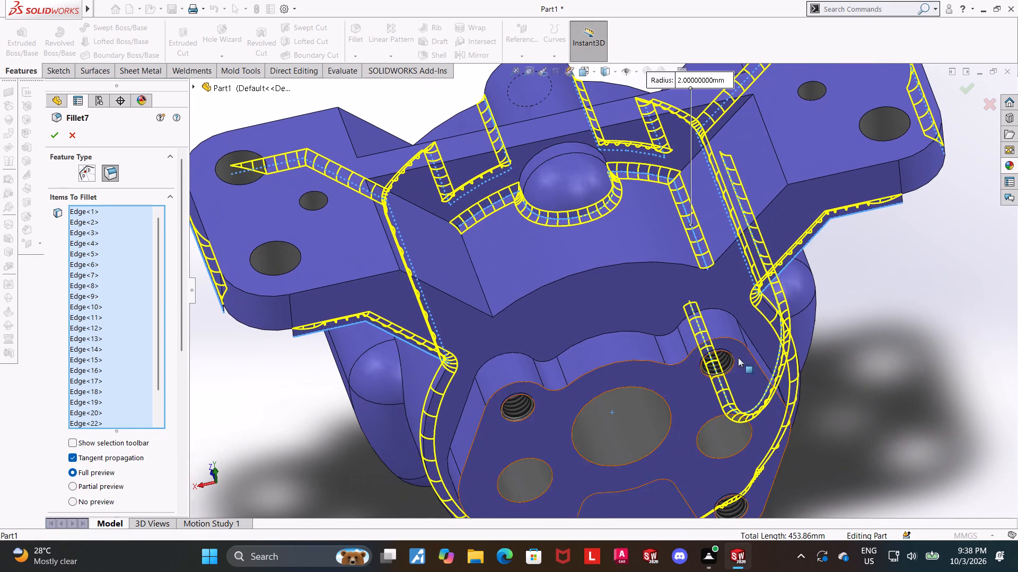
click(476, 275)
scroll(503, 293, up, 1)
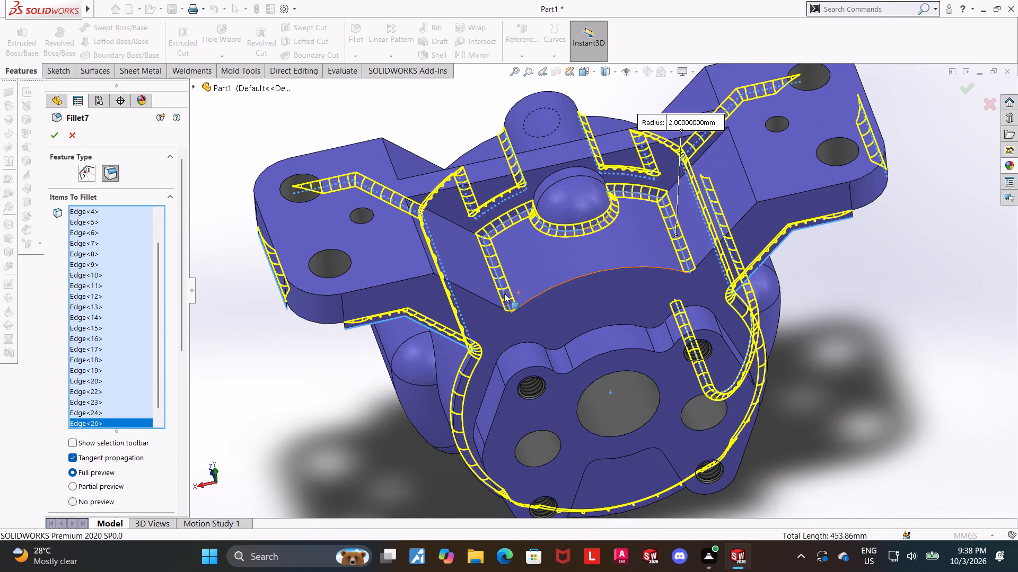
Remove Edge<23>, Edge<19>, Edge<20> and Edge<17> from the fillet's selected edges.
right_click(99, 411)
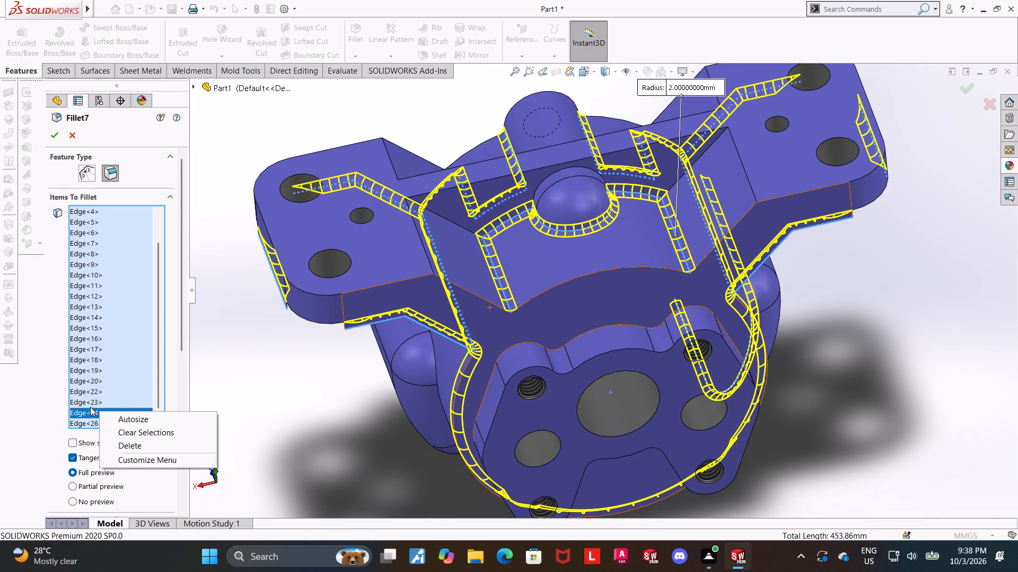
right_click(90, 404)
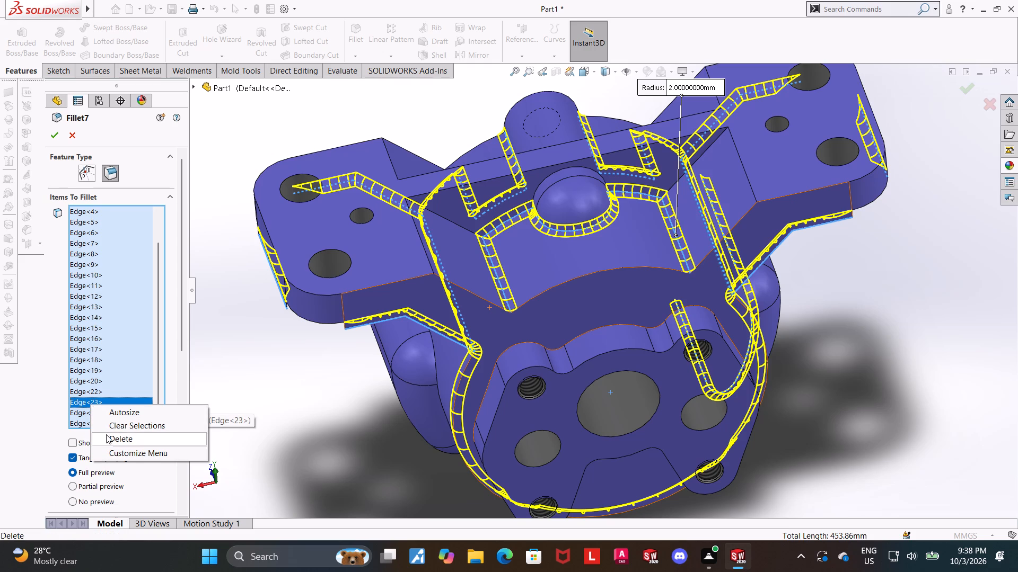
click(108, 435)
right_click(101, 403)
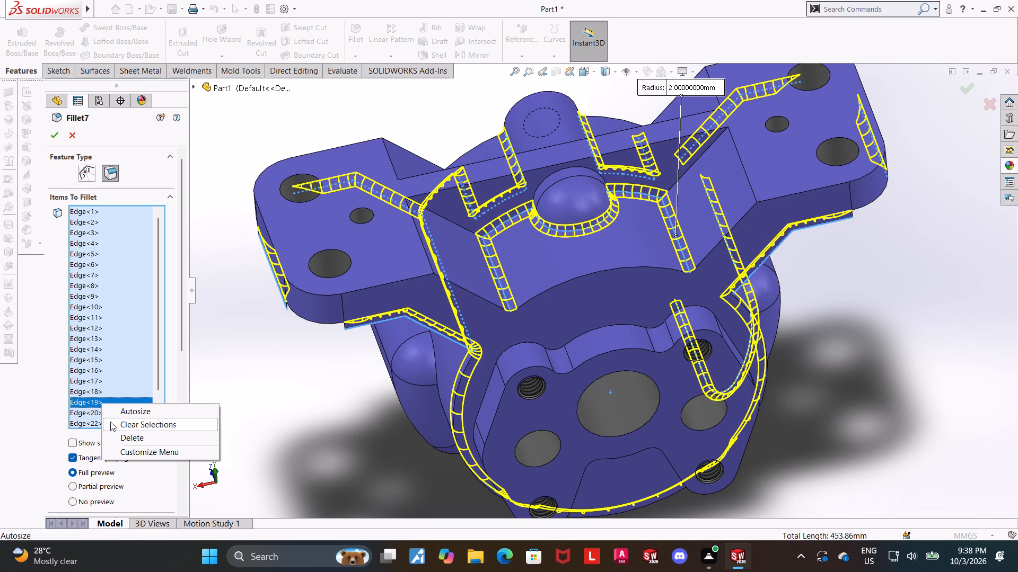
click(119, 438)
right_click(90, 401)
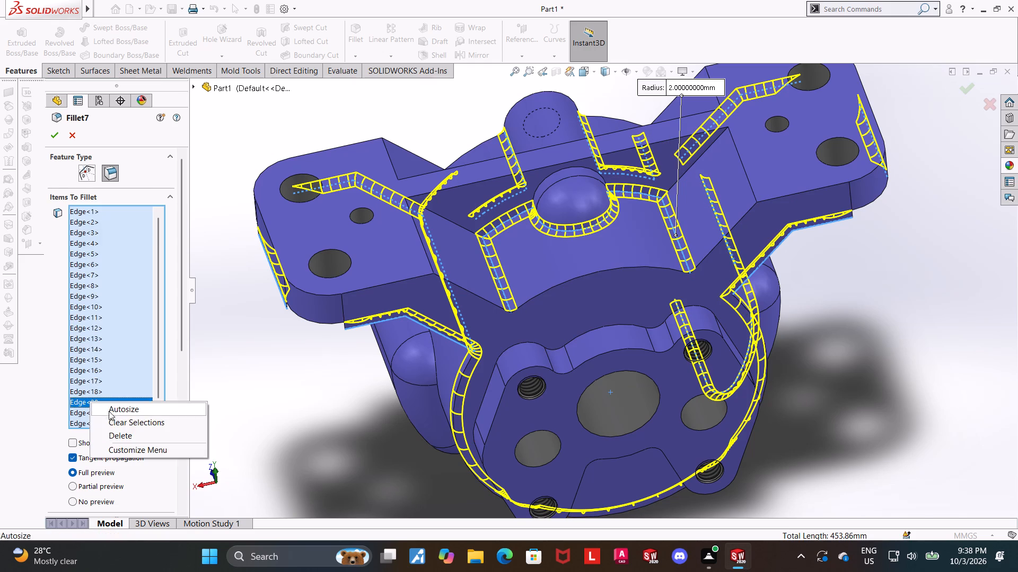
click(115, 433)
middle_drag(783, 416, 790, 330)
scroll(788, 335, up, 3)
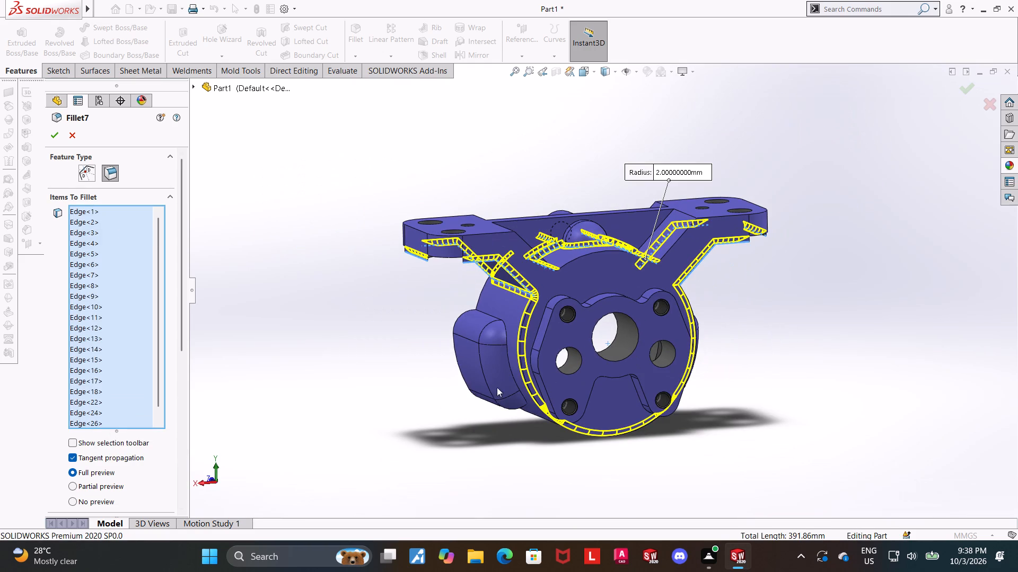
right_click(95, 379)
click(121, 410)
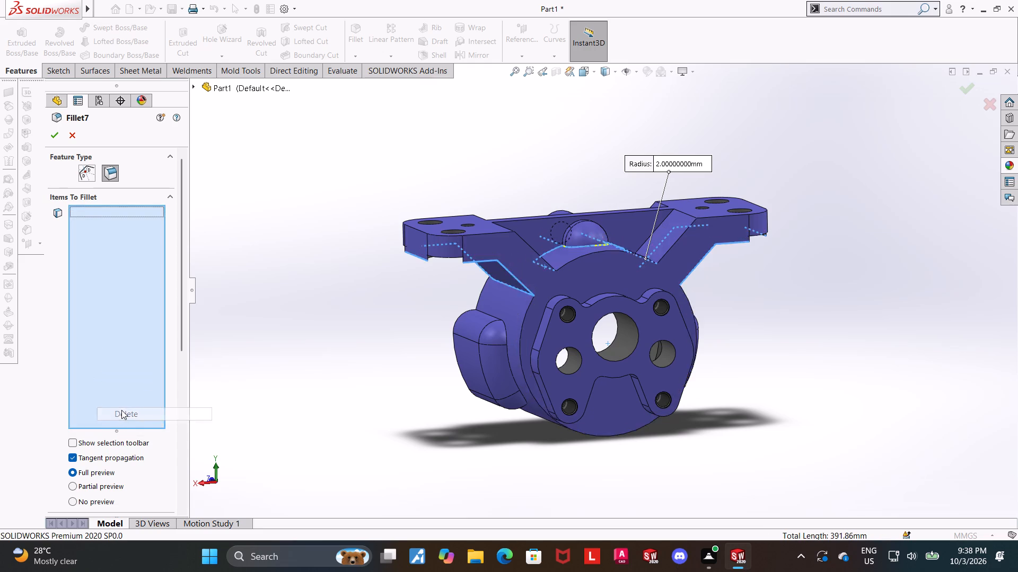
right_click(619, 430)
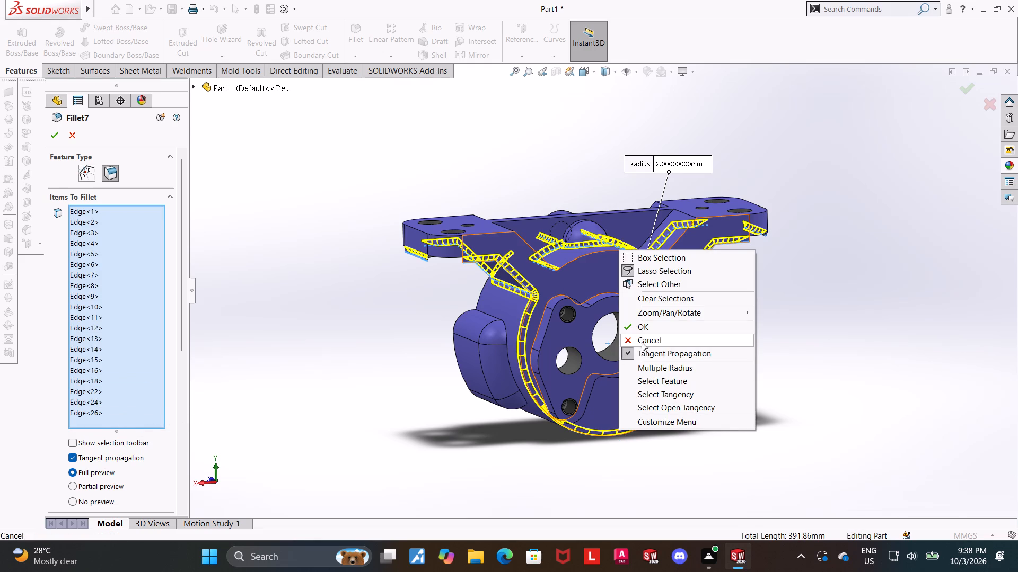
drag(736, 468, 735, 463)
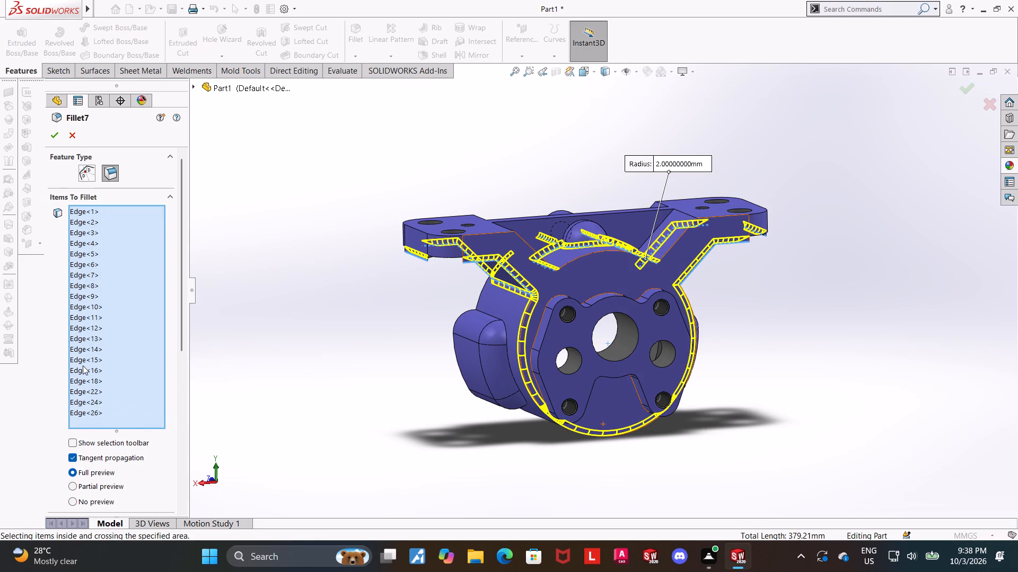
Remove Edge<16>, Edge<22>, Edge<13>, Edge<1> and Edge<3> from the fillet's selected edges.
click(83, 365)
right_click(84, 368)
click(93, 388)
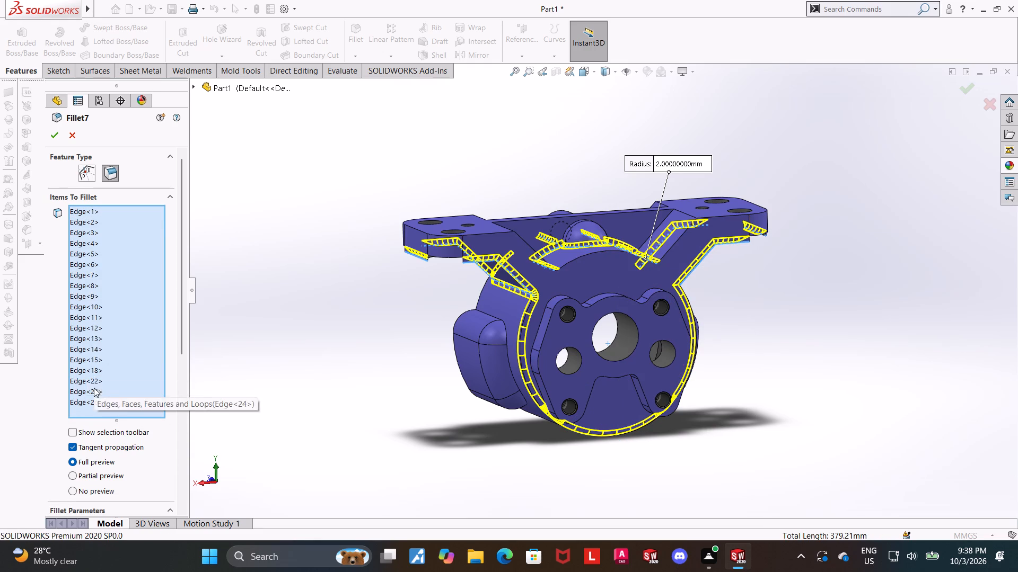
right_click(87, 377)
click(100, 396)
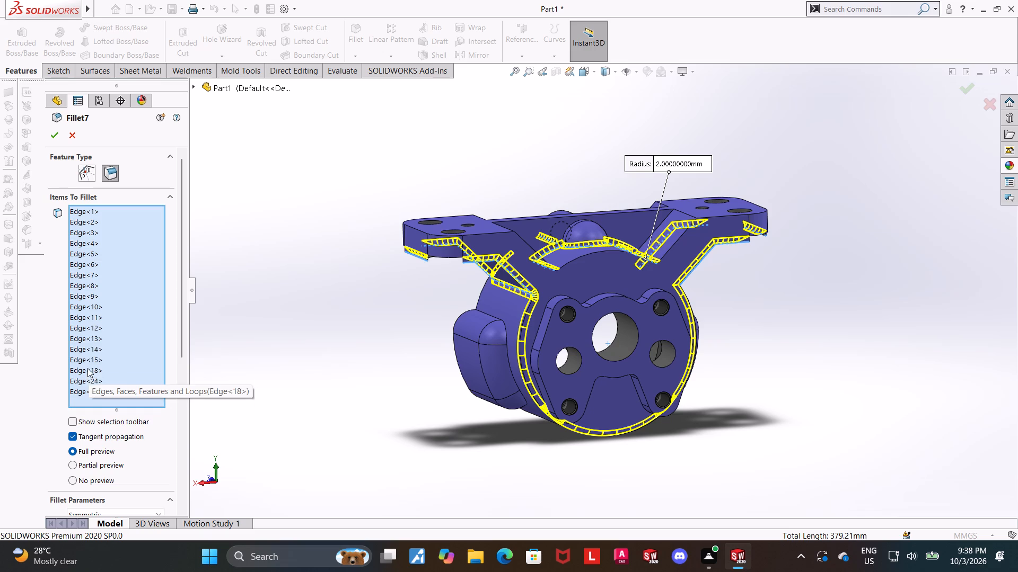
right_click(89, 342)
click(98, 365)
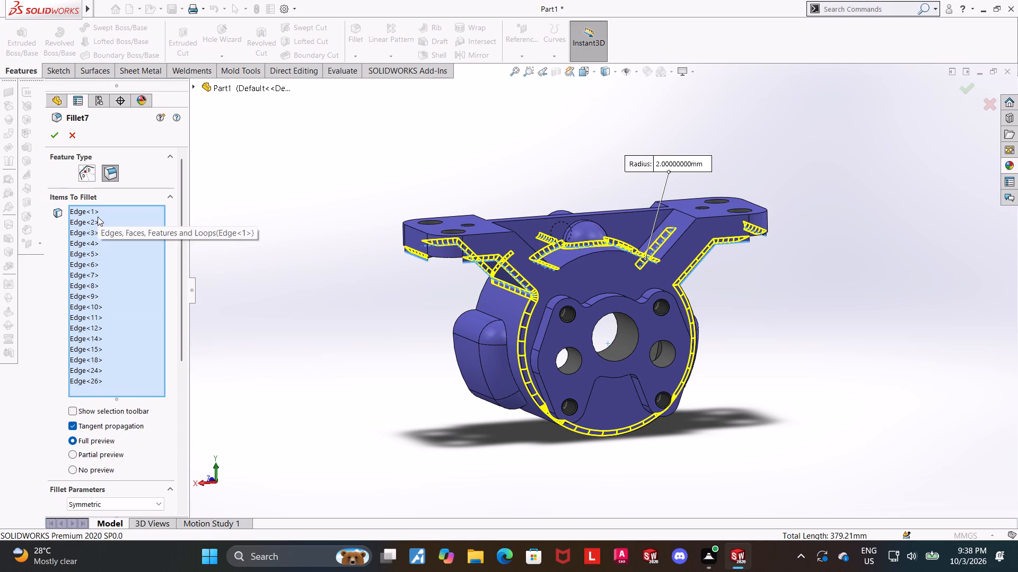
right_click(98, 215)
click(119, 234)
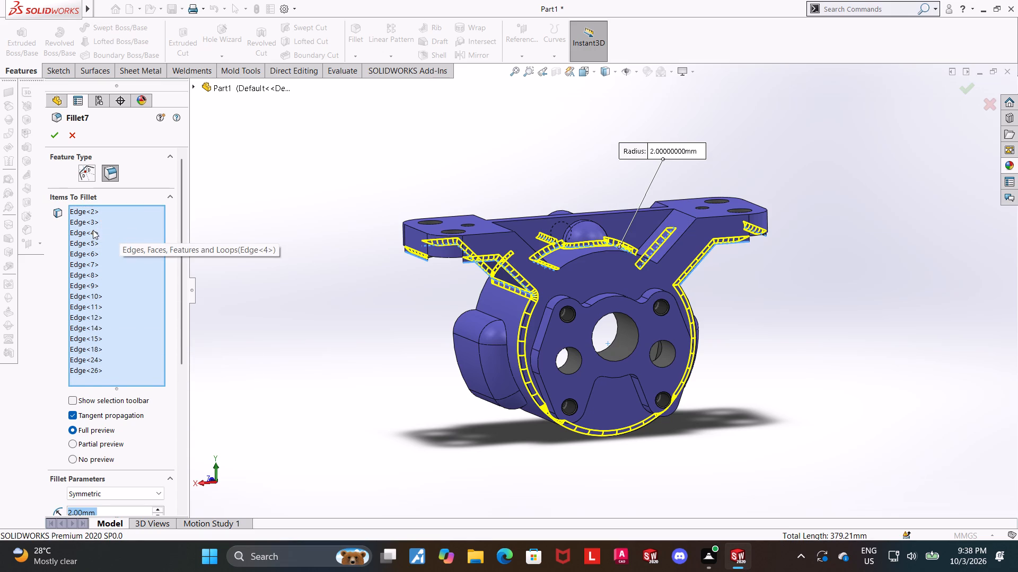
click(93, 219)
right_click(93, 219)
click(101, 236)
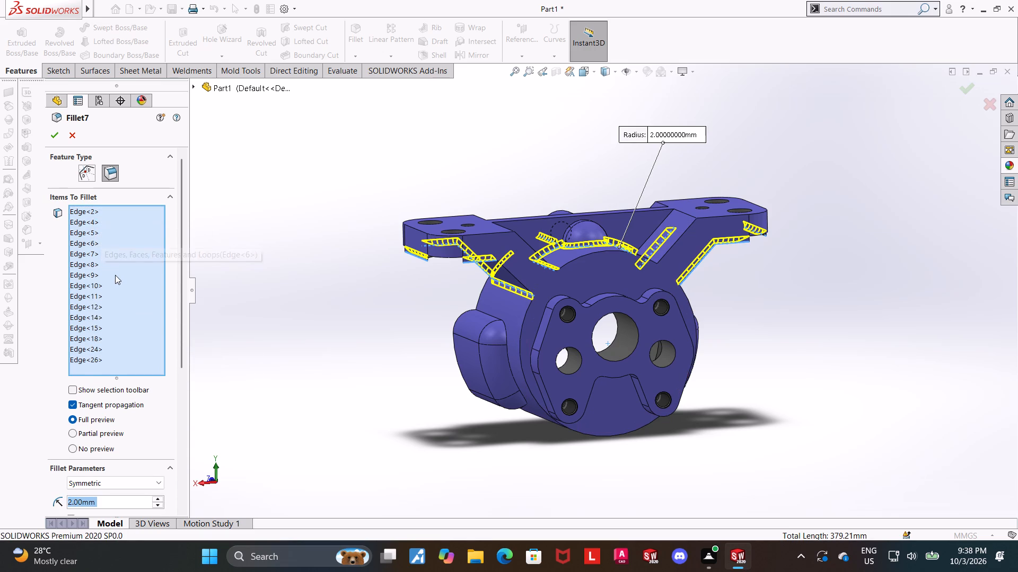
Add the front pocket edge where the unfilleted slanted arm face meets the cylinder, plus the front flange's outline edge, to the fillet.
scroll(568, 272, down, 4)
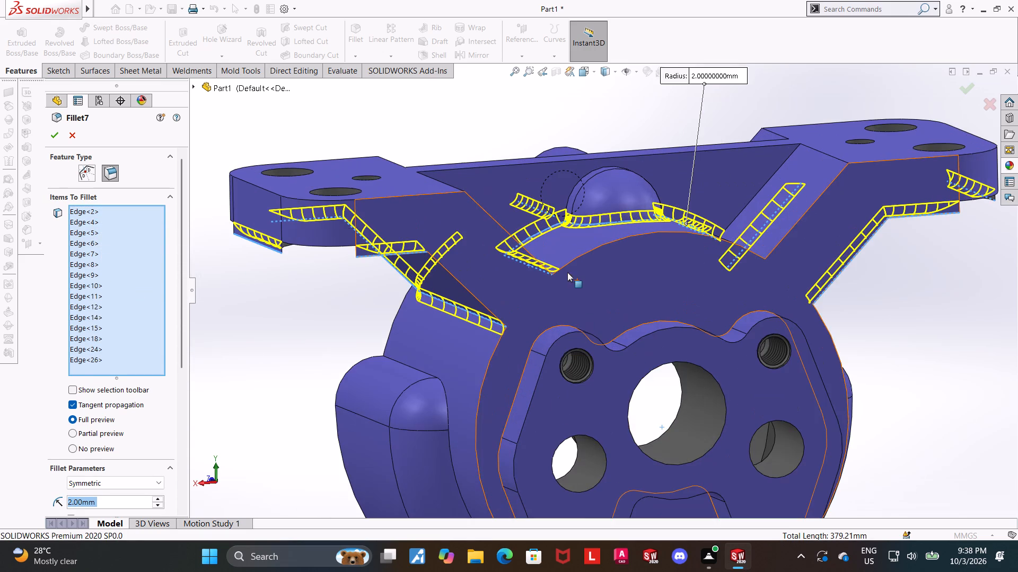
middle_drag(592, 234, 588, 260)
middle_drag(689, 225, 686, 240)
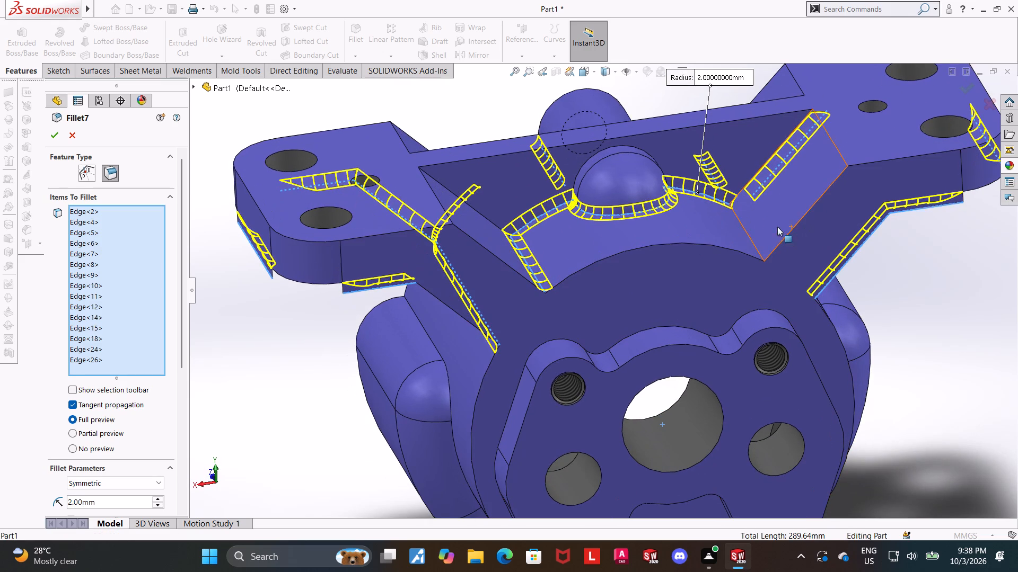
click(743, 226)
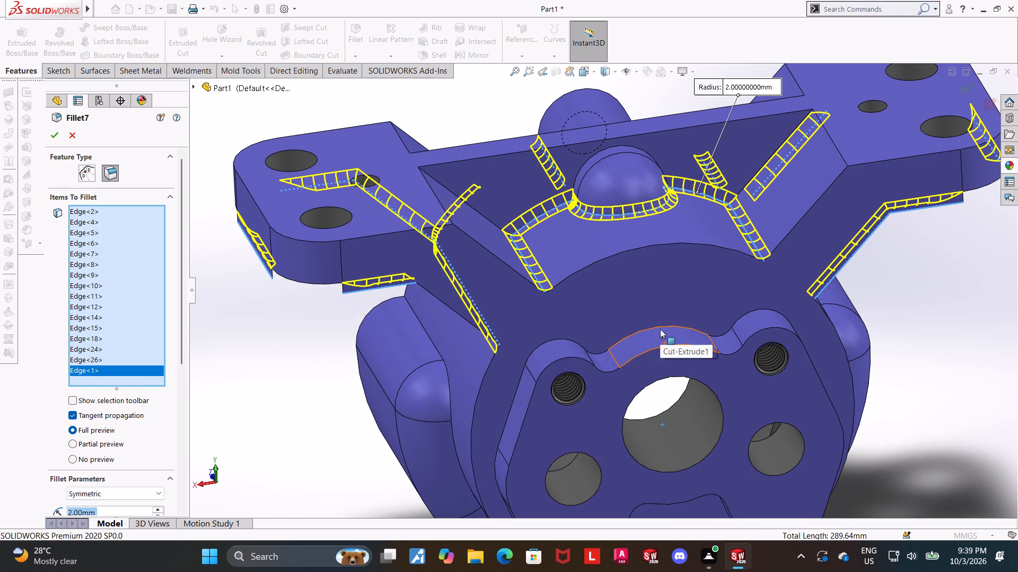
click(660, 326)
Add the outline edges where the two side lobes meet the cylinder to the fillet.
scroll(779, 338, up, 3)
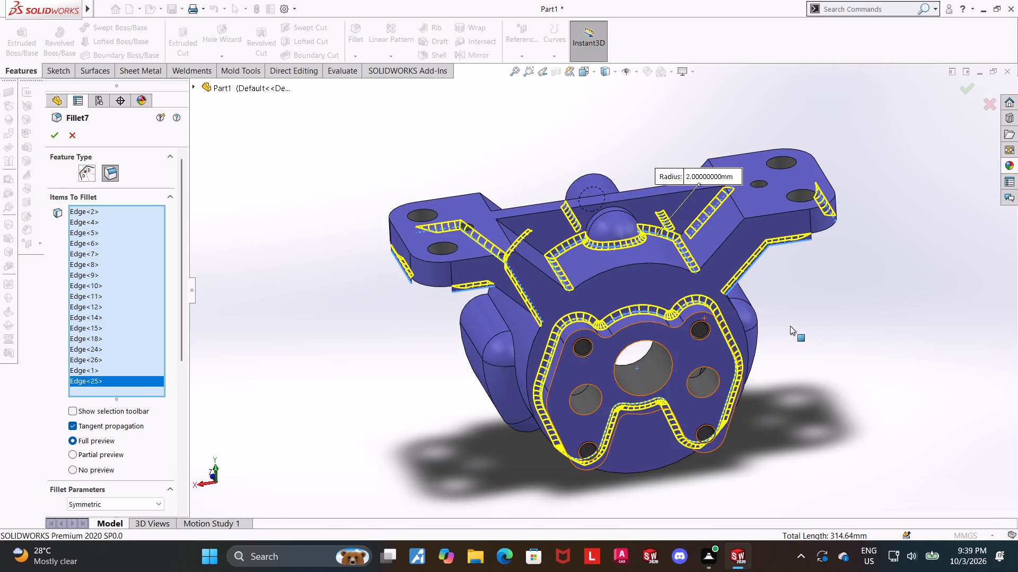
middle_drag(788, 324, 692, 319)
click(701, 290)
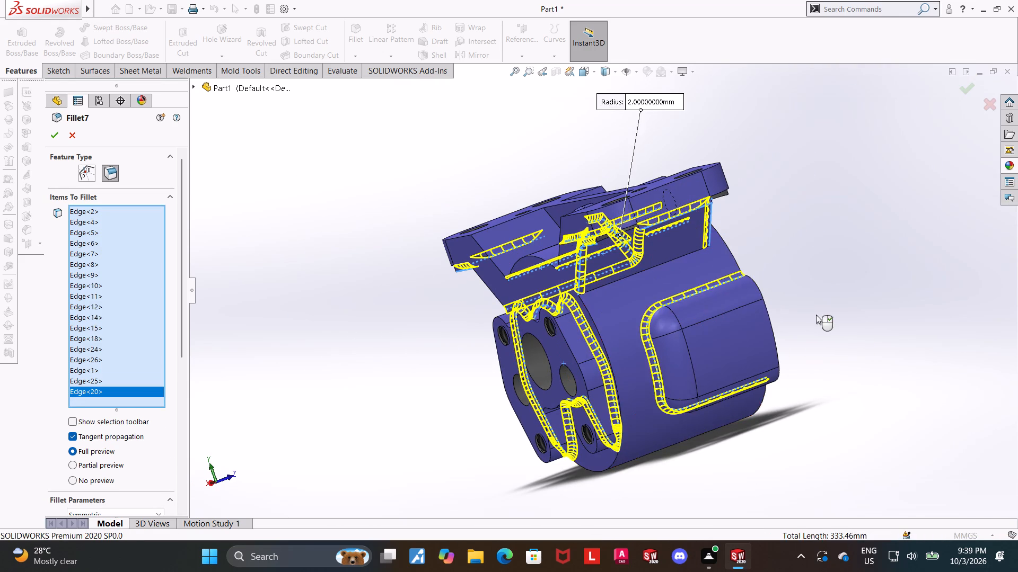
middle_drag(823, 317, 907, 312)
middle_drag(332, 332, 455, 328)
middle_drag(584, 335, 539, 371)
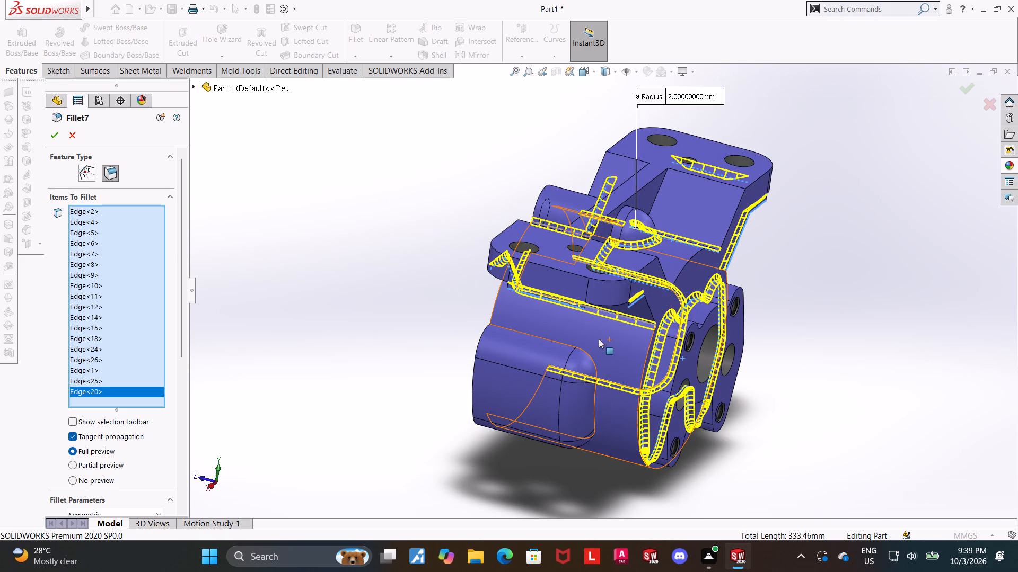
click(567, 344)
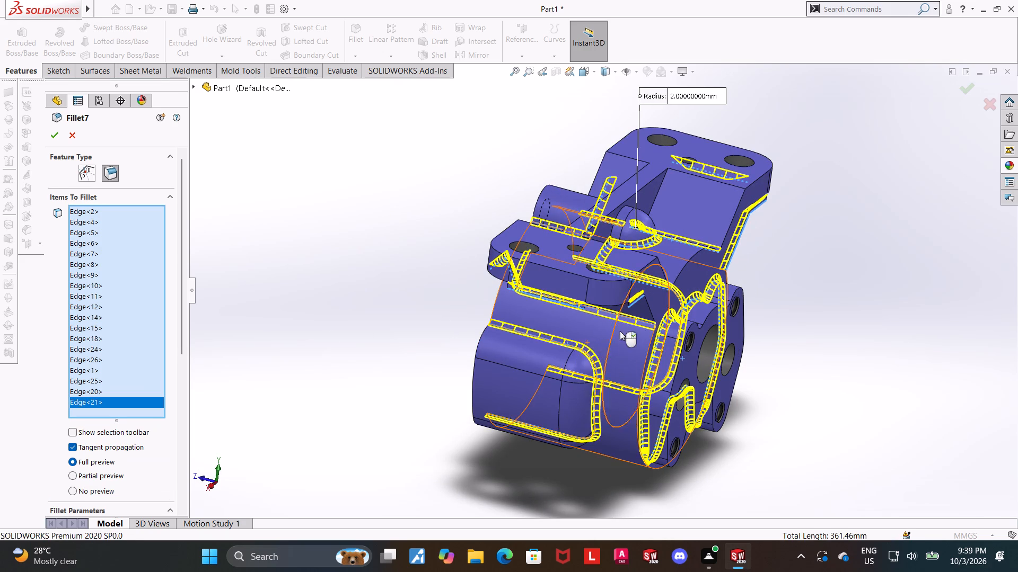
Add the two curved edges where the cross wall meets the cylinder, one on each side of the rear threaded boss.
scroll(640, 305, up, 3)
middle_drag(648, 253, 748, 376)
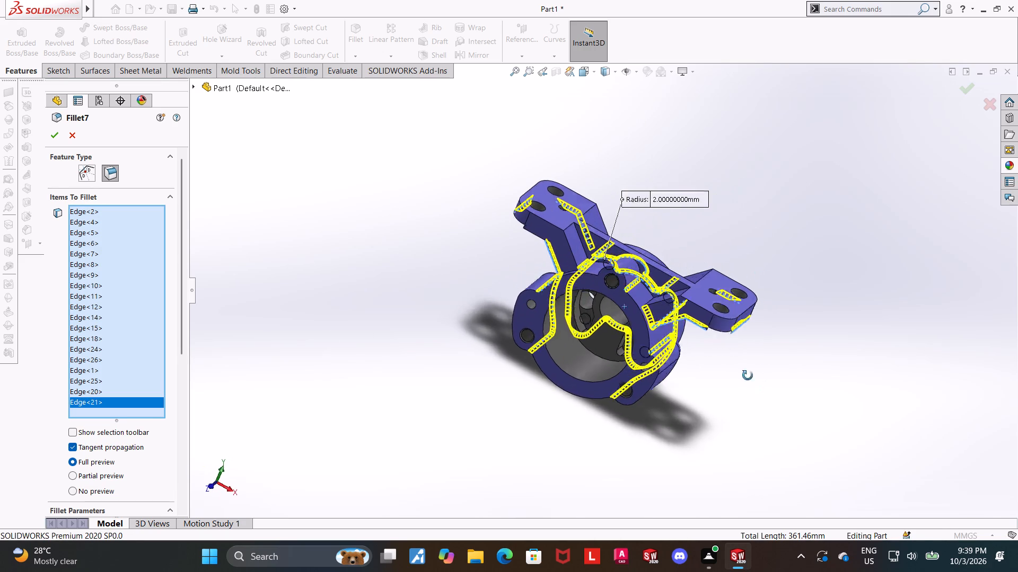
middle_drag(748, 376, 746, 374)
scroll(591, 256, down, 5)
middle_drag(601, 284, 620, 324)
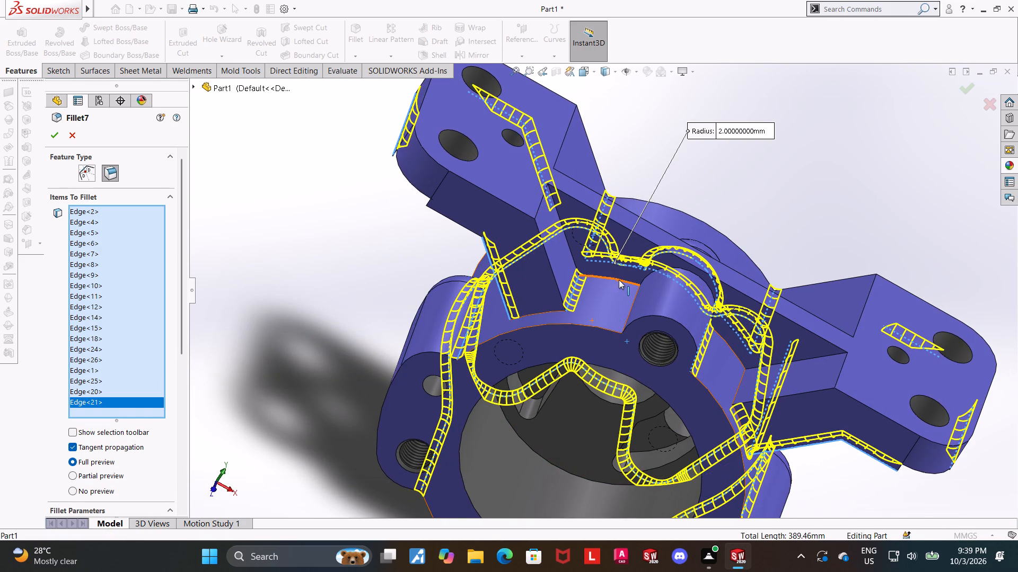
click(619, 280)
click(726, 341)
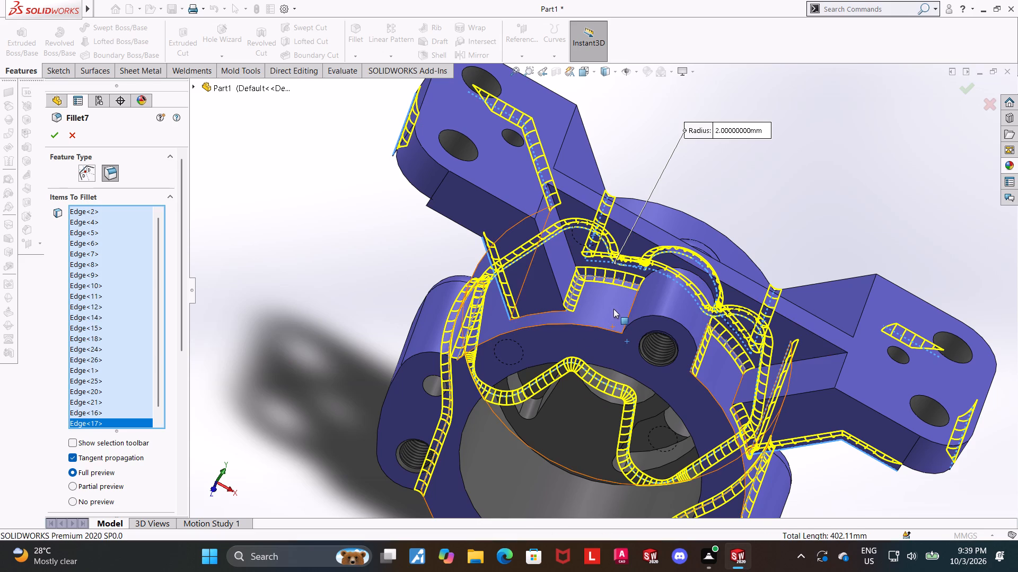
Add the remaining straight edge beside the rear threaded boss and the edge where the opposite arm's slanted face meets the cylinder.
click(628, 314)
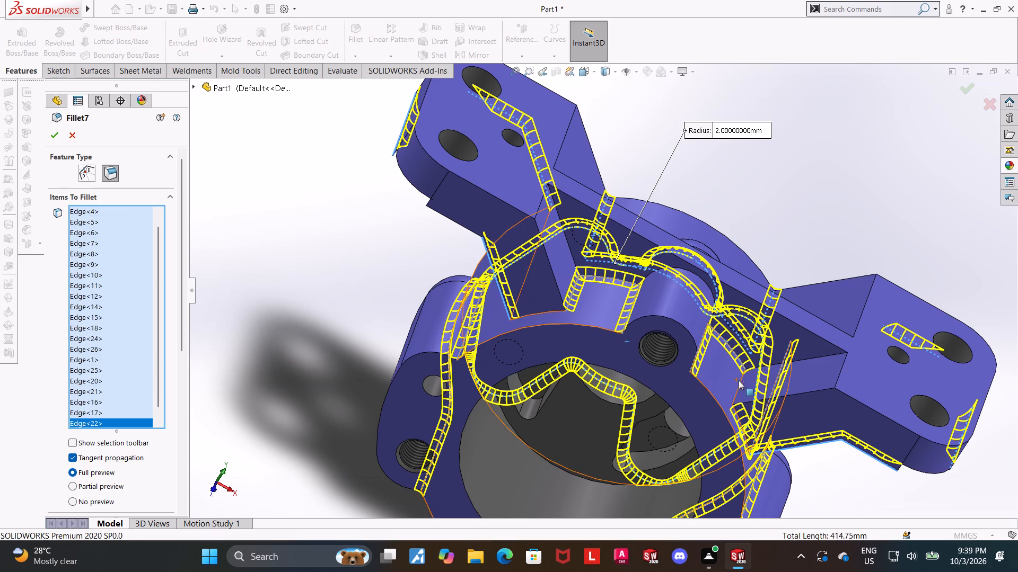
click(740, 379)
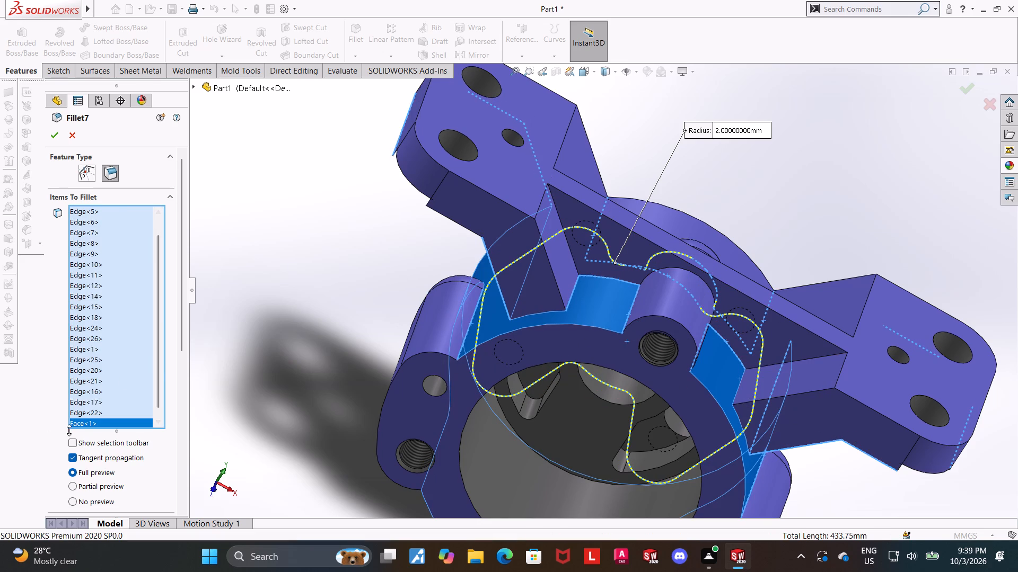
right_click(76, 424)
click(102, 454)
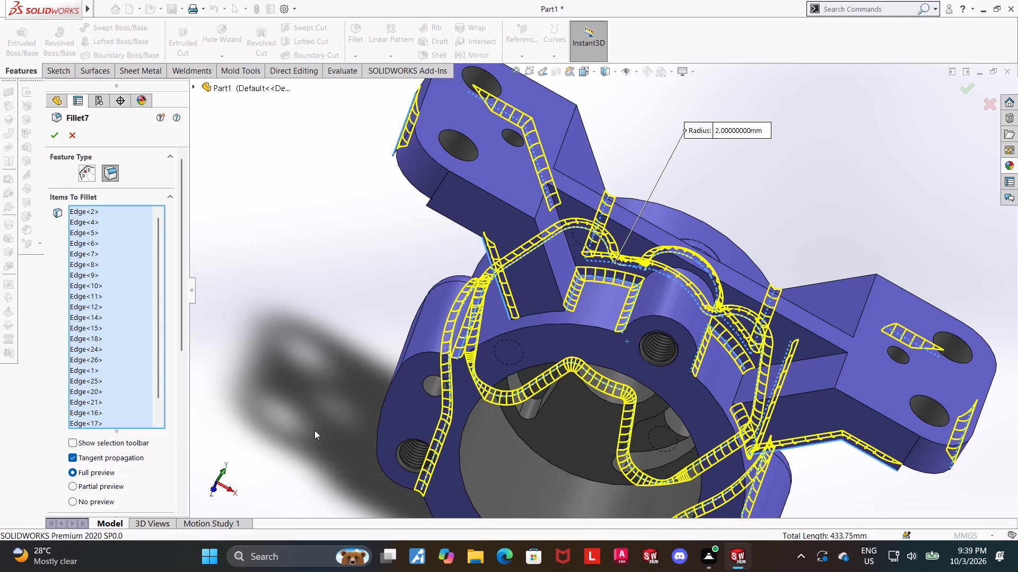
click(742, 379)
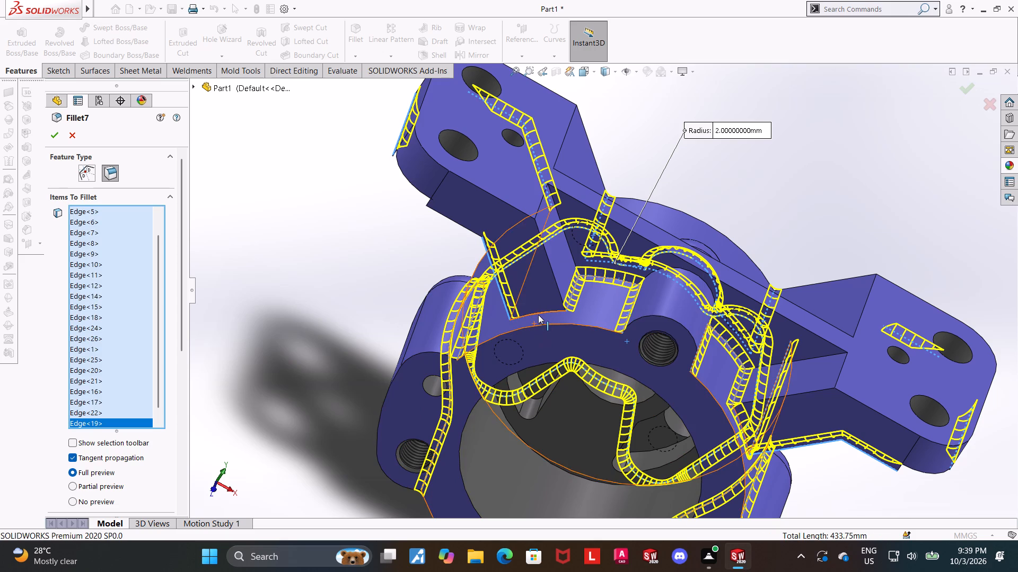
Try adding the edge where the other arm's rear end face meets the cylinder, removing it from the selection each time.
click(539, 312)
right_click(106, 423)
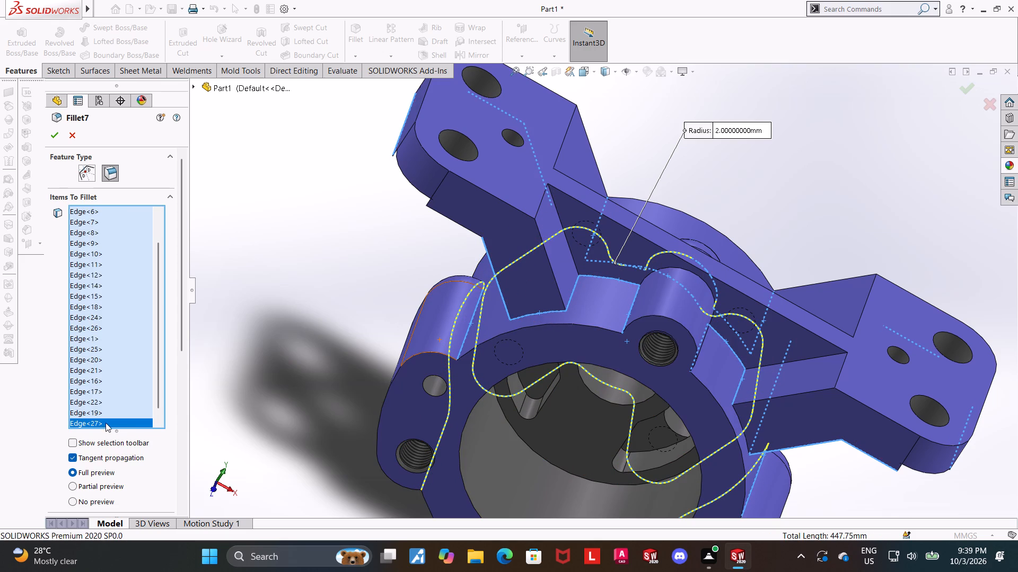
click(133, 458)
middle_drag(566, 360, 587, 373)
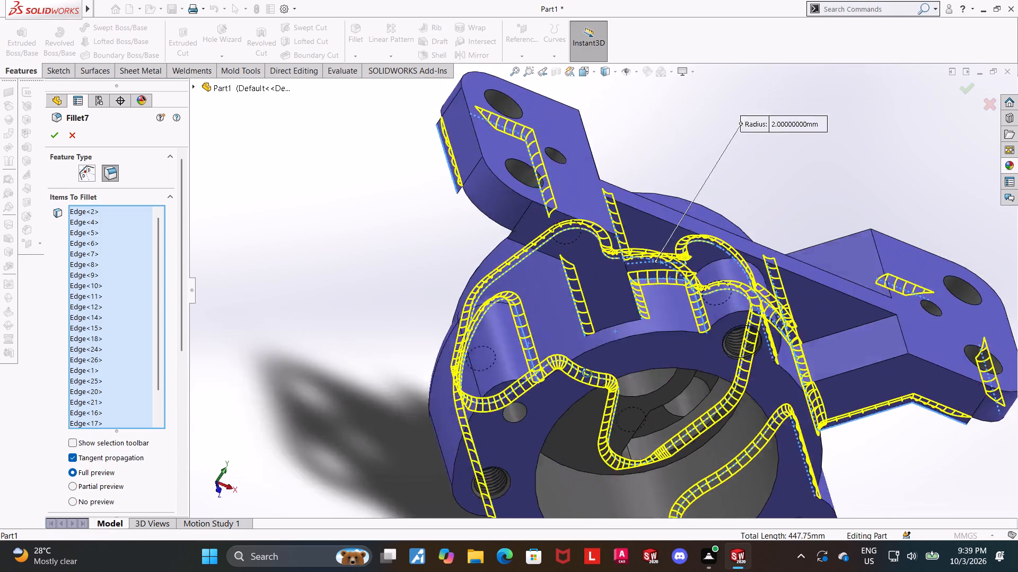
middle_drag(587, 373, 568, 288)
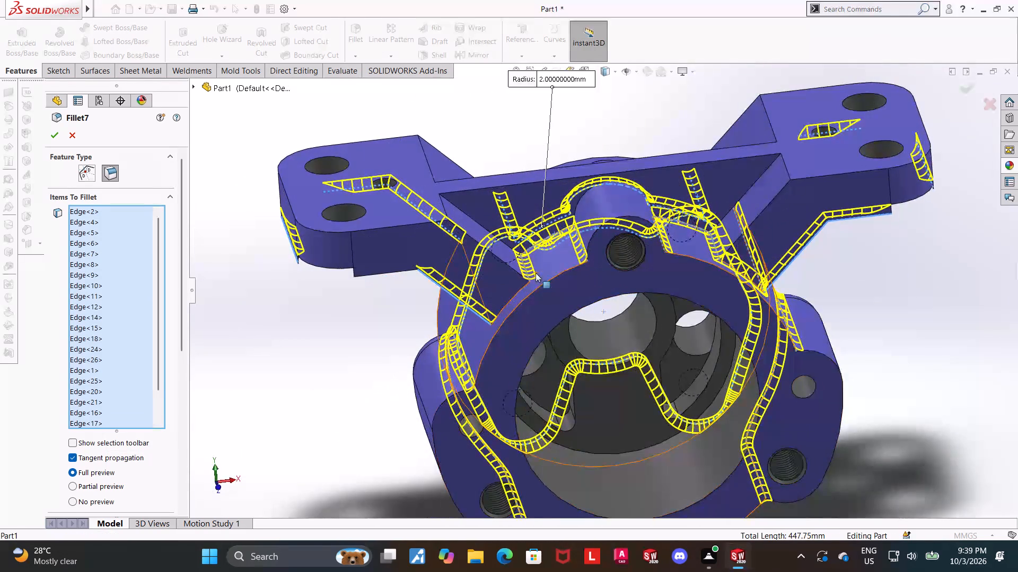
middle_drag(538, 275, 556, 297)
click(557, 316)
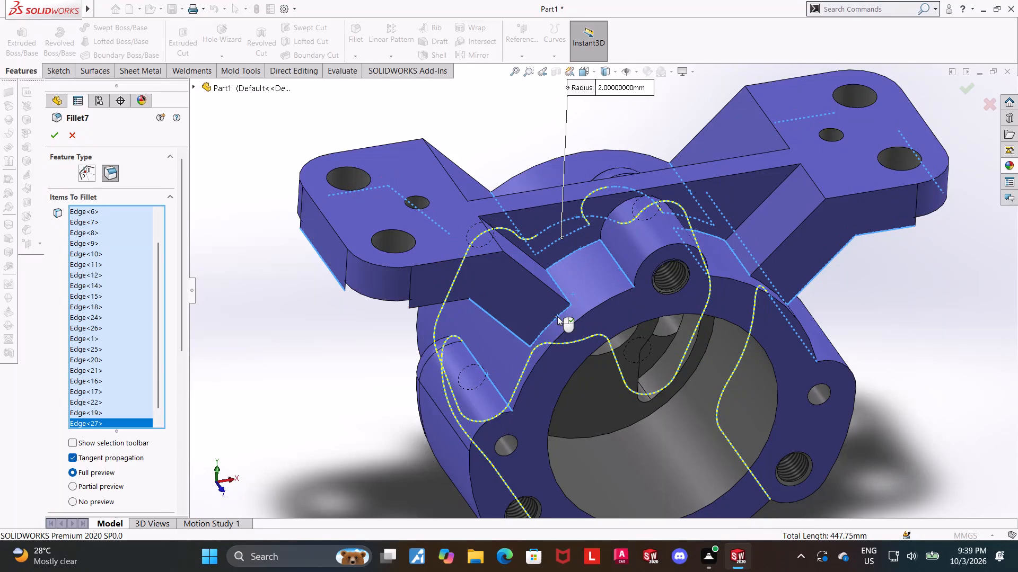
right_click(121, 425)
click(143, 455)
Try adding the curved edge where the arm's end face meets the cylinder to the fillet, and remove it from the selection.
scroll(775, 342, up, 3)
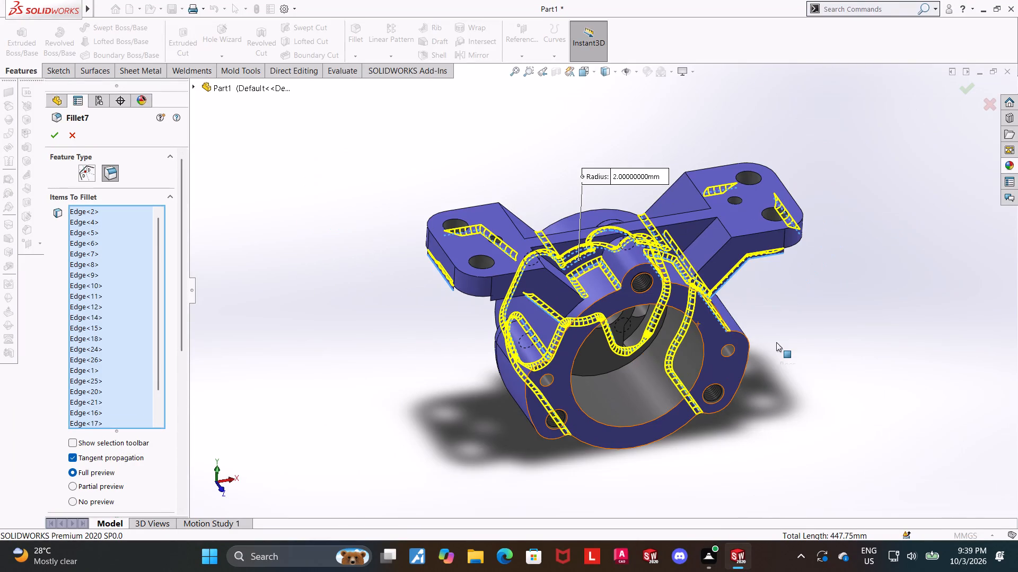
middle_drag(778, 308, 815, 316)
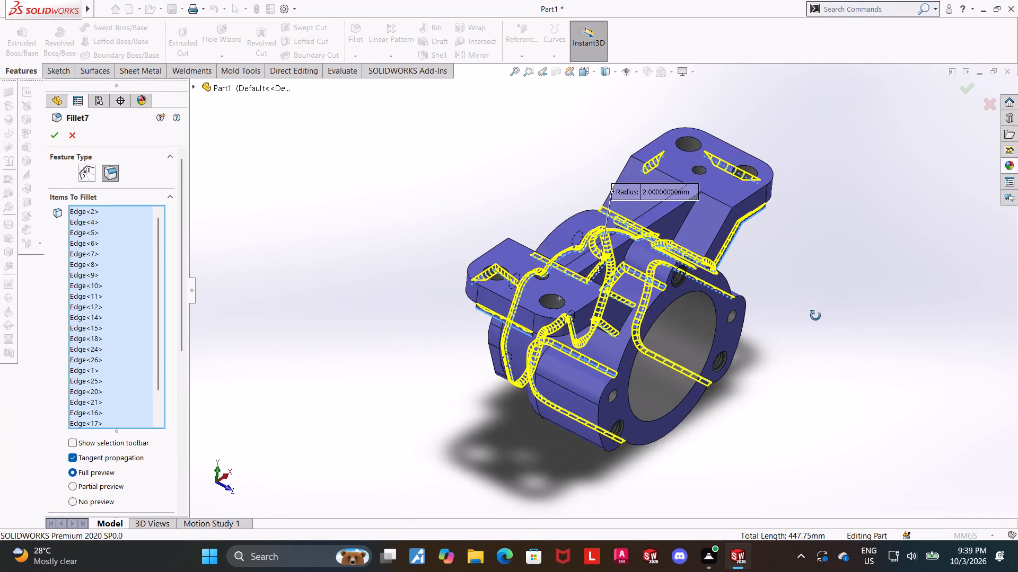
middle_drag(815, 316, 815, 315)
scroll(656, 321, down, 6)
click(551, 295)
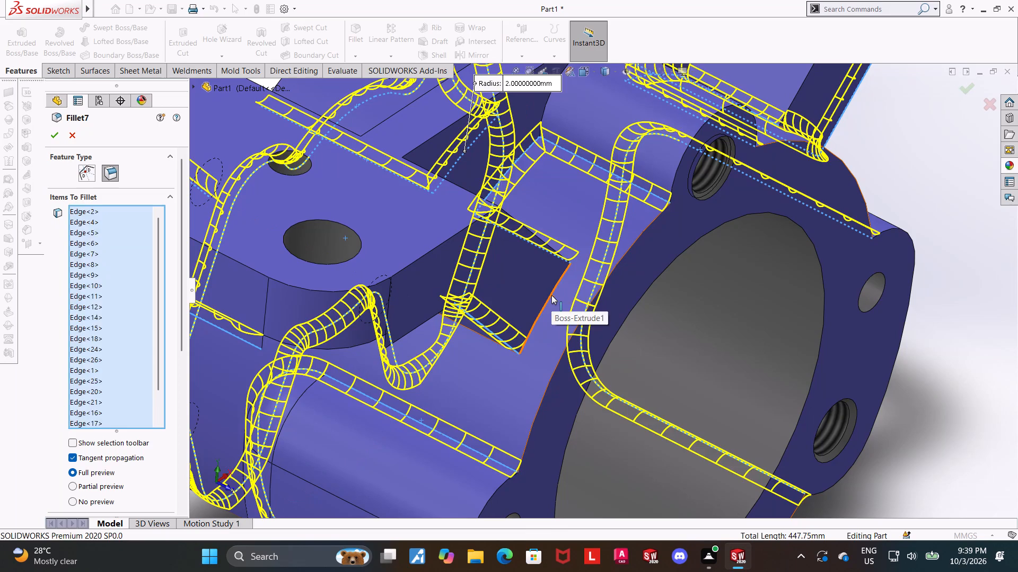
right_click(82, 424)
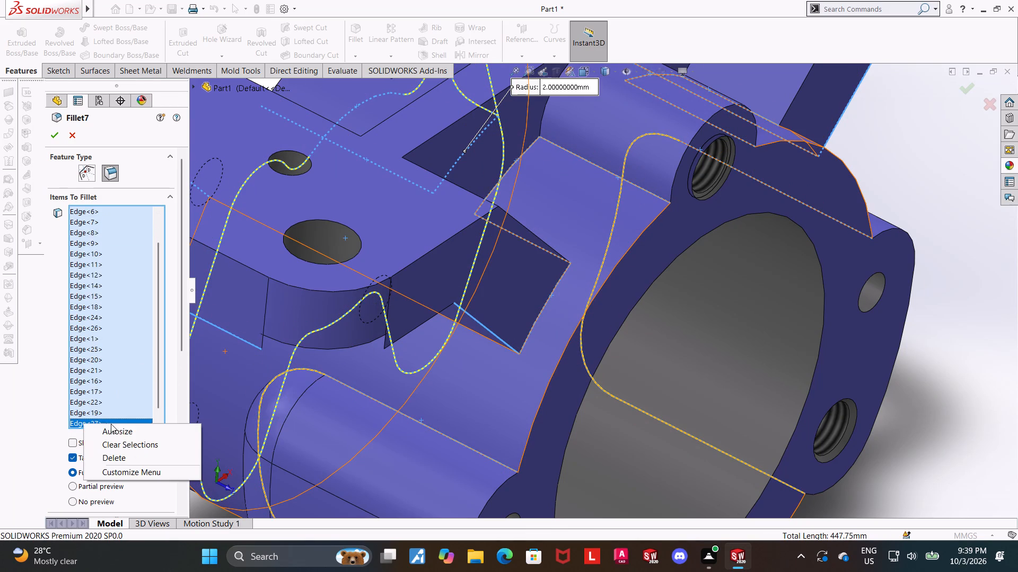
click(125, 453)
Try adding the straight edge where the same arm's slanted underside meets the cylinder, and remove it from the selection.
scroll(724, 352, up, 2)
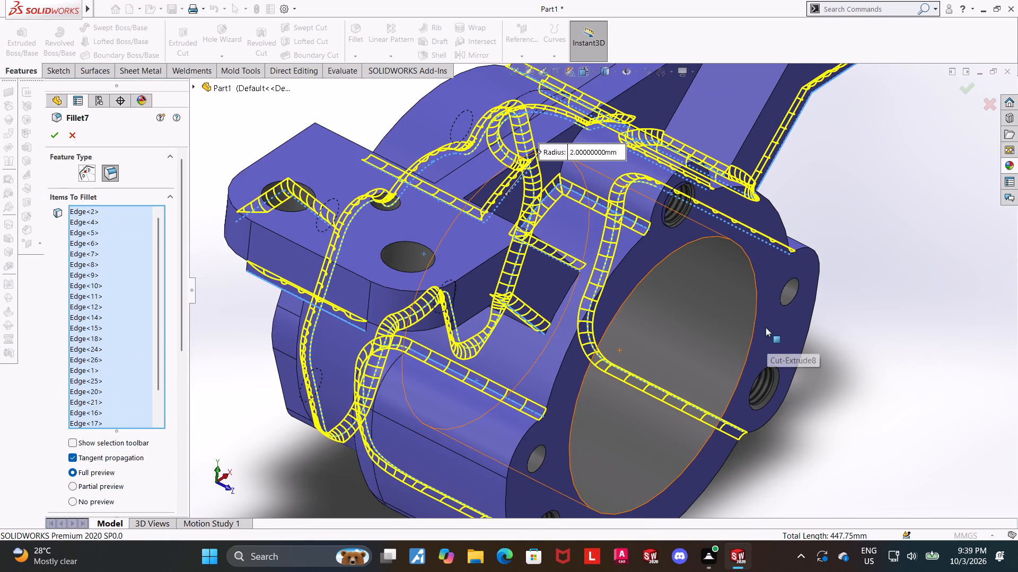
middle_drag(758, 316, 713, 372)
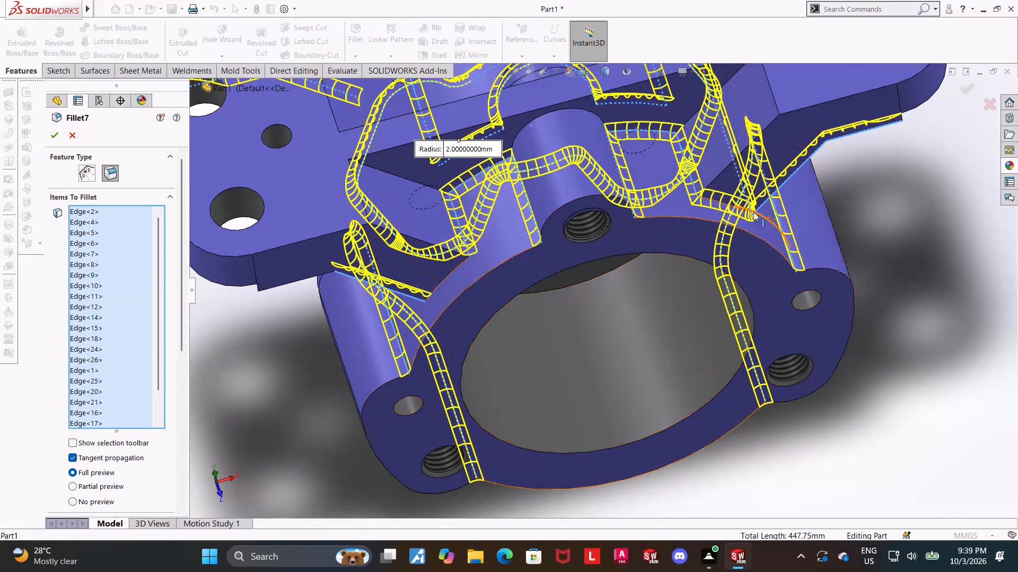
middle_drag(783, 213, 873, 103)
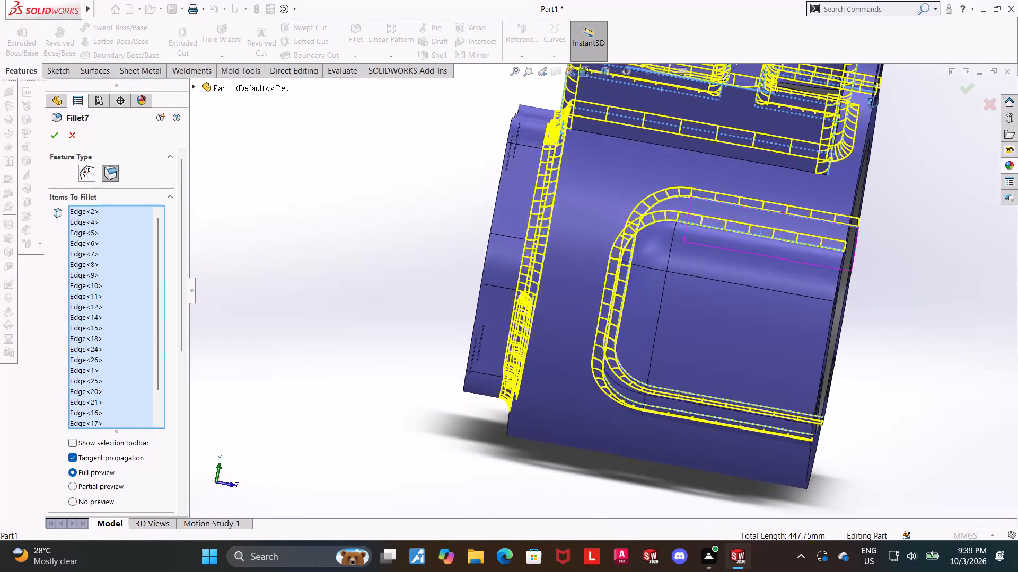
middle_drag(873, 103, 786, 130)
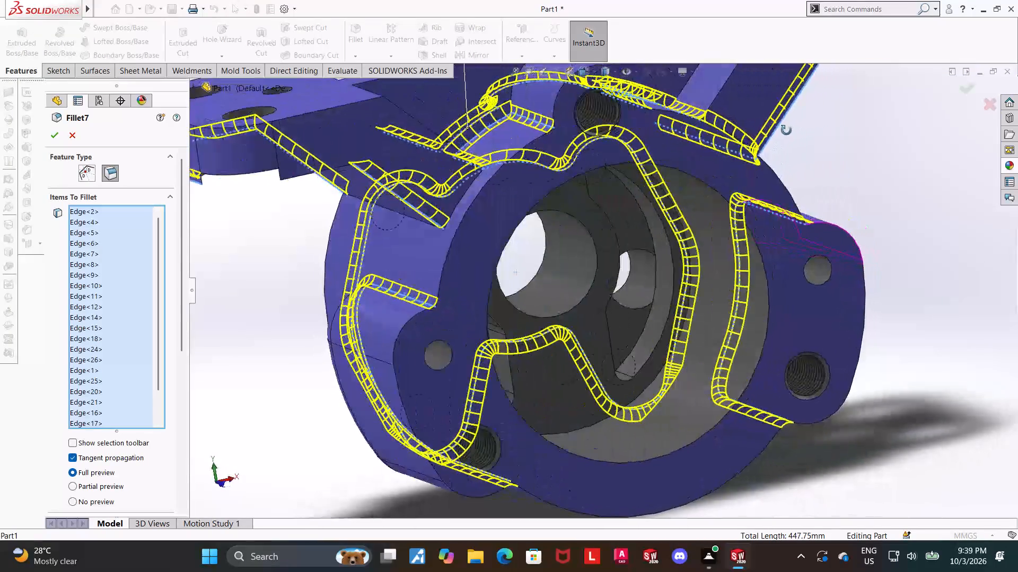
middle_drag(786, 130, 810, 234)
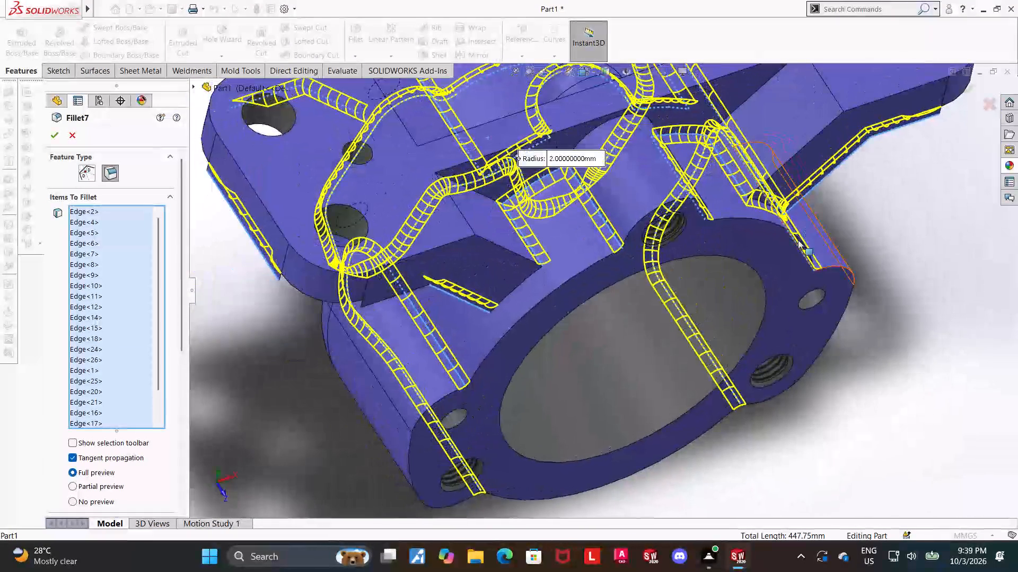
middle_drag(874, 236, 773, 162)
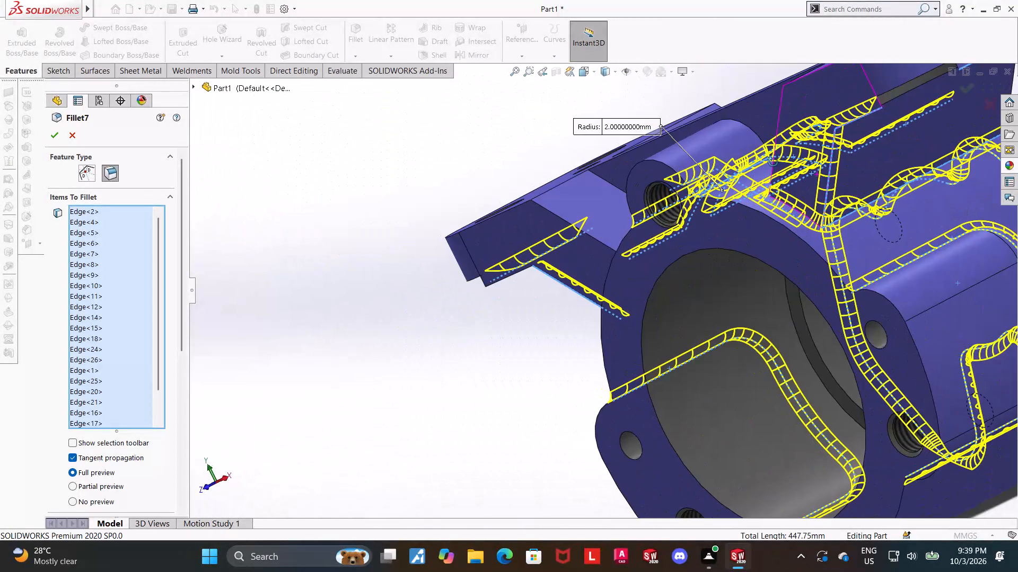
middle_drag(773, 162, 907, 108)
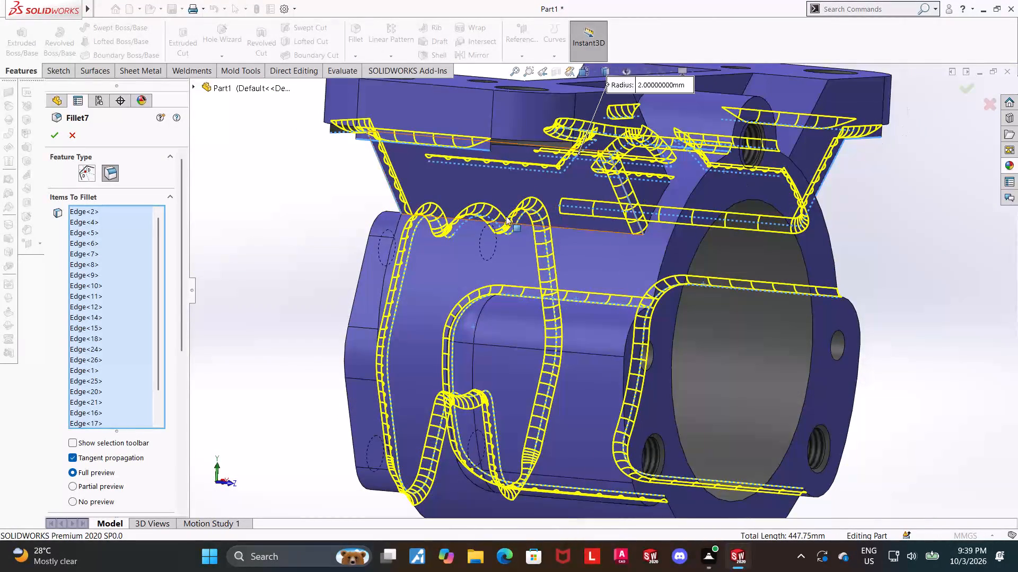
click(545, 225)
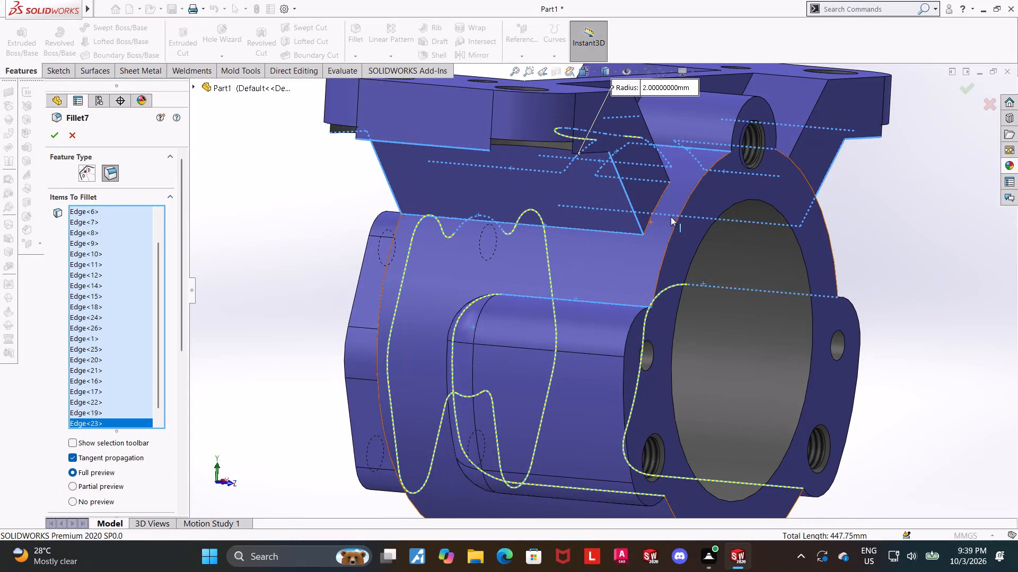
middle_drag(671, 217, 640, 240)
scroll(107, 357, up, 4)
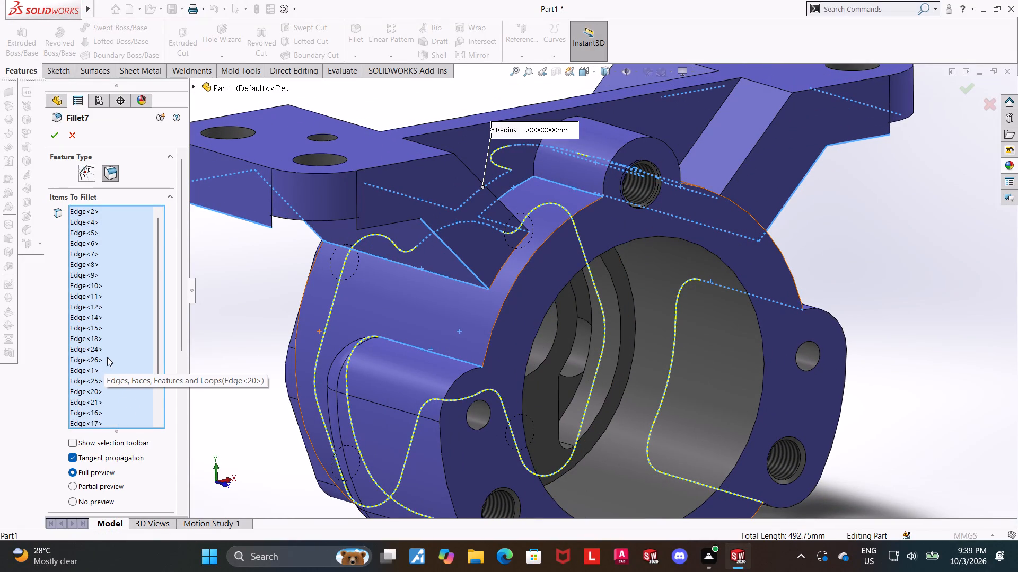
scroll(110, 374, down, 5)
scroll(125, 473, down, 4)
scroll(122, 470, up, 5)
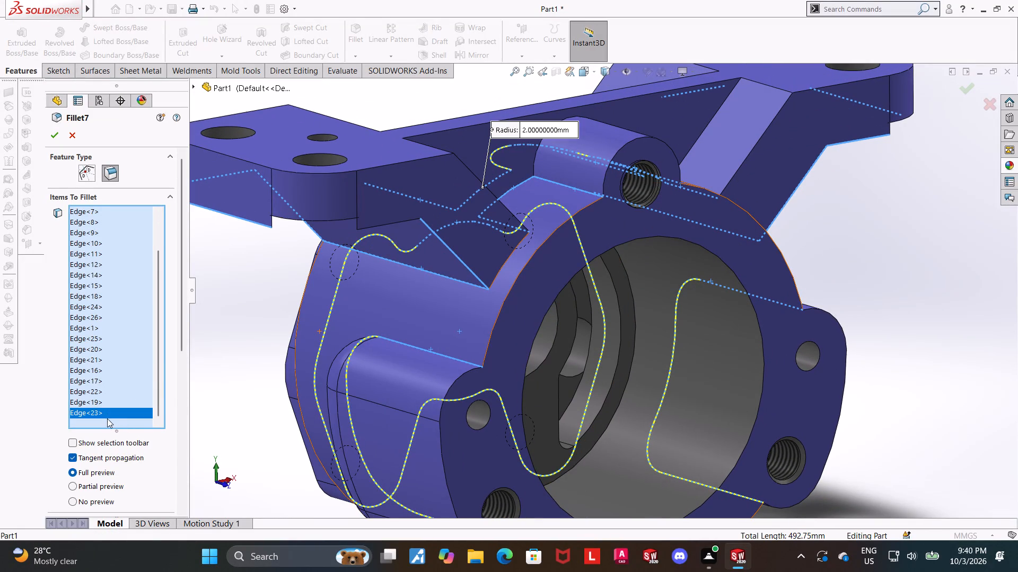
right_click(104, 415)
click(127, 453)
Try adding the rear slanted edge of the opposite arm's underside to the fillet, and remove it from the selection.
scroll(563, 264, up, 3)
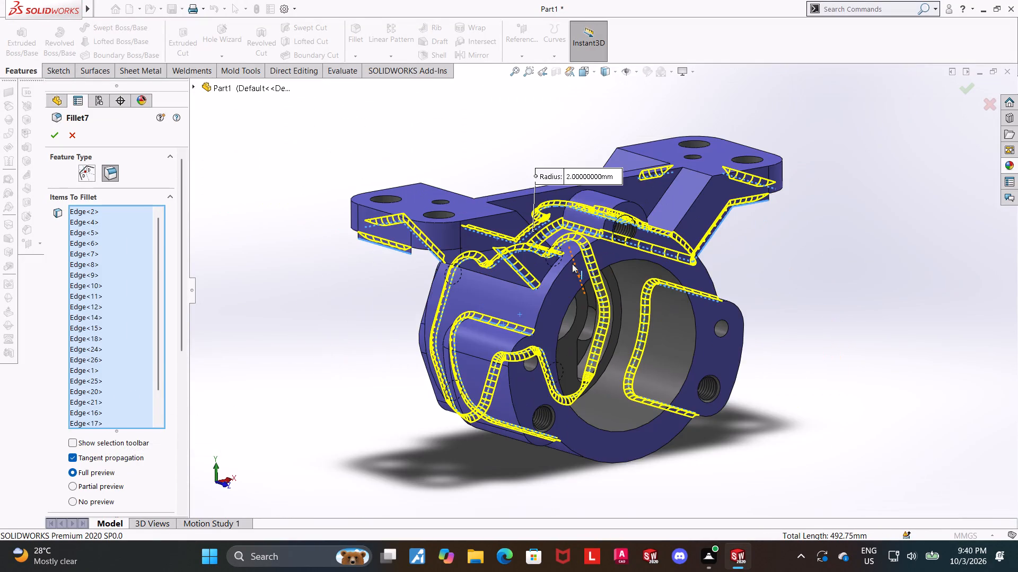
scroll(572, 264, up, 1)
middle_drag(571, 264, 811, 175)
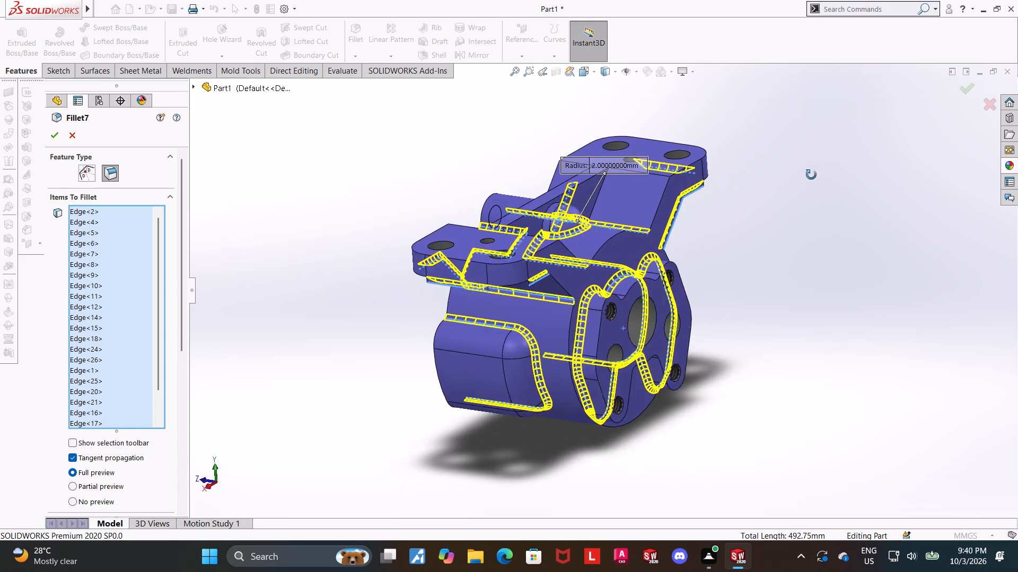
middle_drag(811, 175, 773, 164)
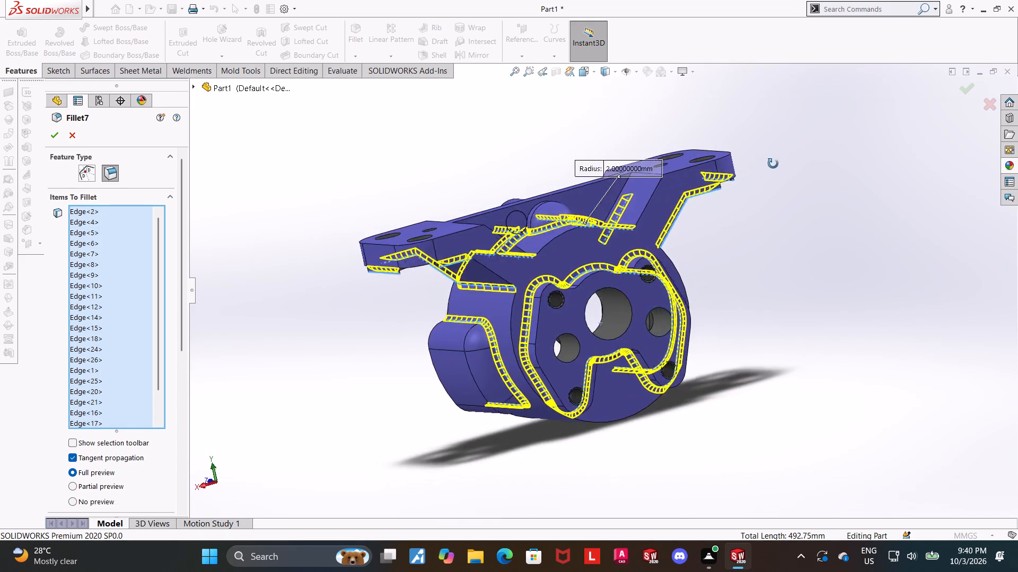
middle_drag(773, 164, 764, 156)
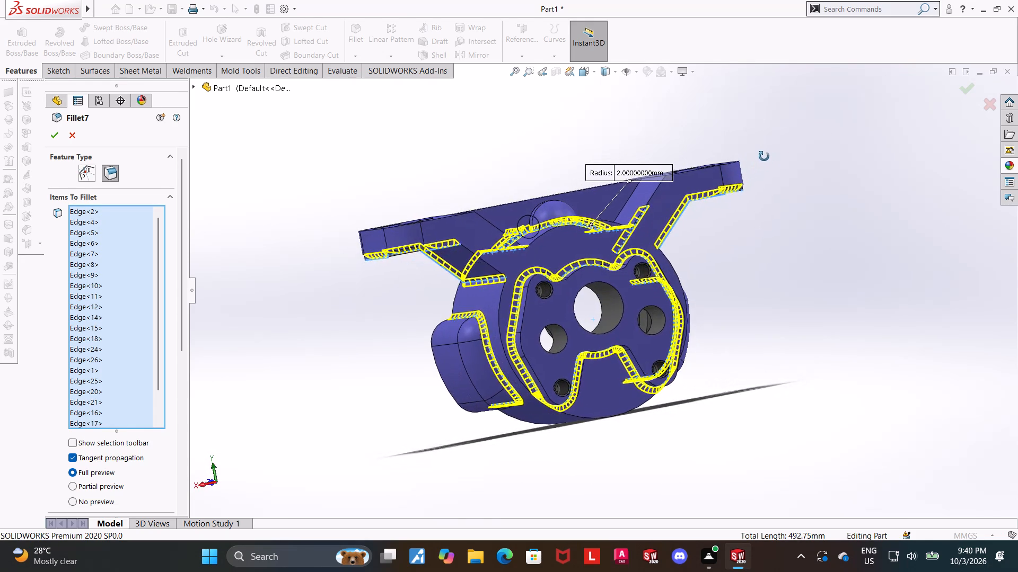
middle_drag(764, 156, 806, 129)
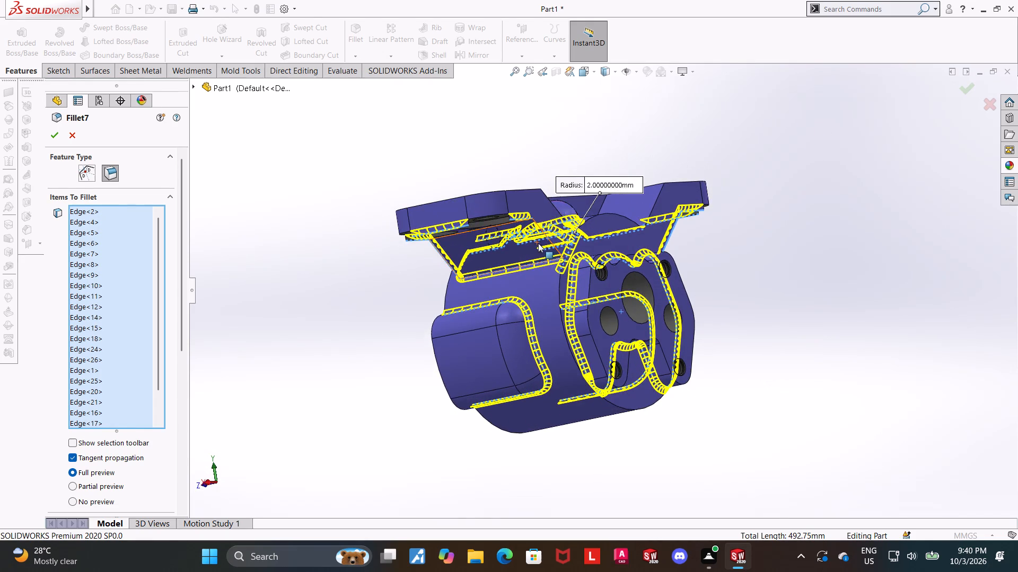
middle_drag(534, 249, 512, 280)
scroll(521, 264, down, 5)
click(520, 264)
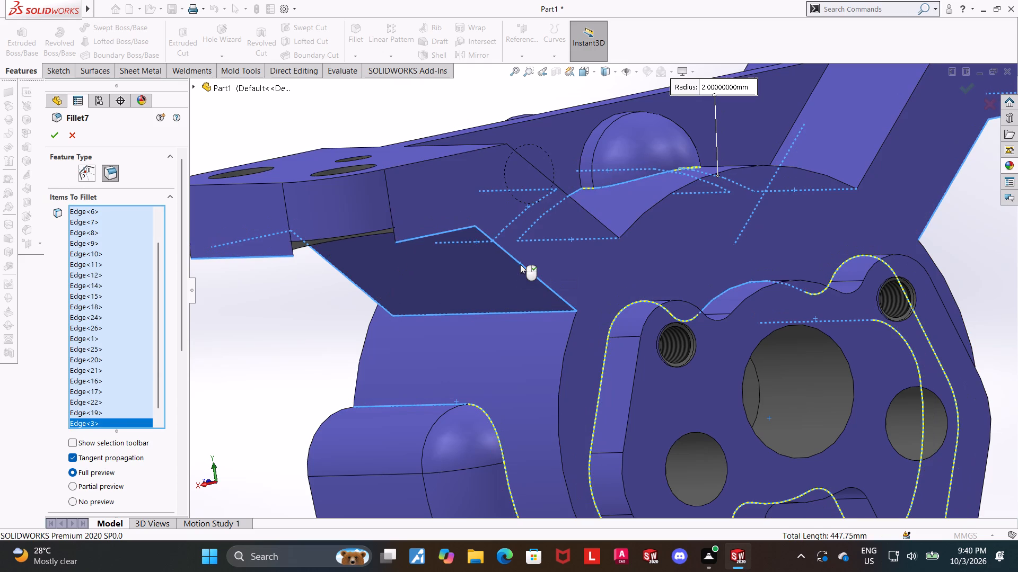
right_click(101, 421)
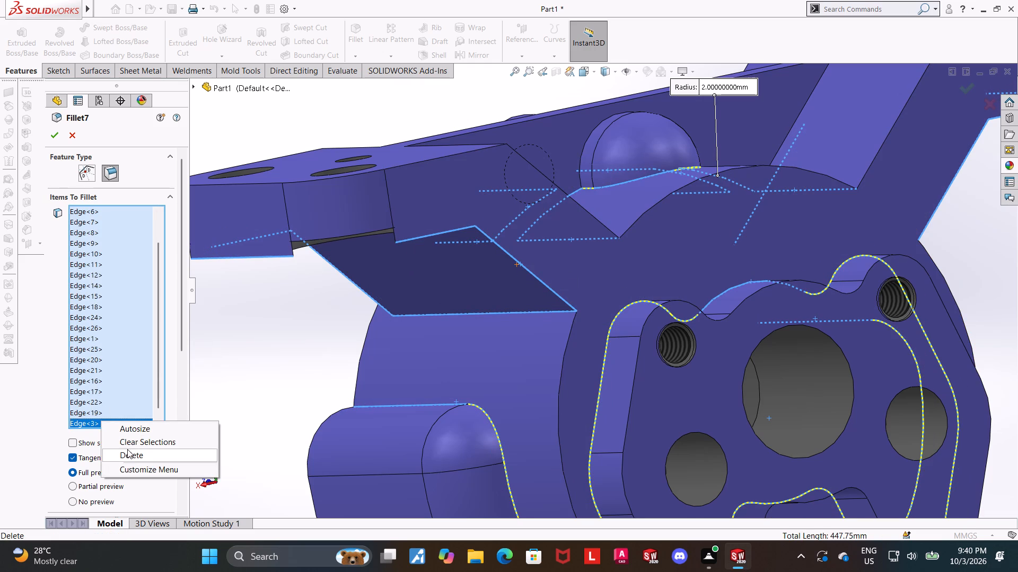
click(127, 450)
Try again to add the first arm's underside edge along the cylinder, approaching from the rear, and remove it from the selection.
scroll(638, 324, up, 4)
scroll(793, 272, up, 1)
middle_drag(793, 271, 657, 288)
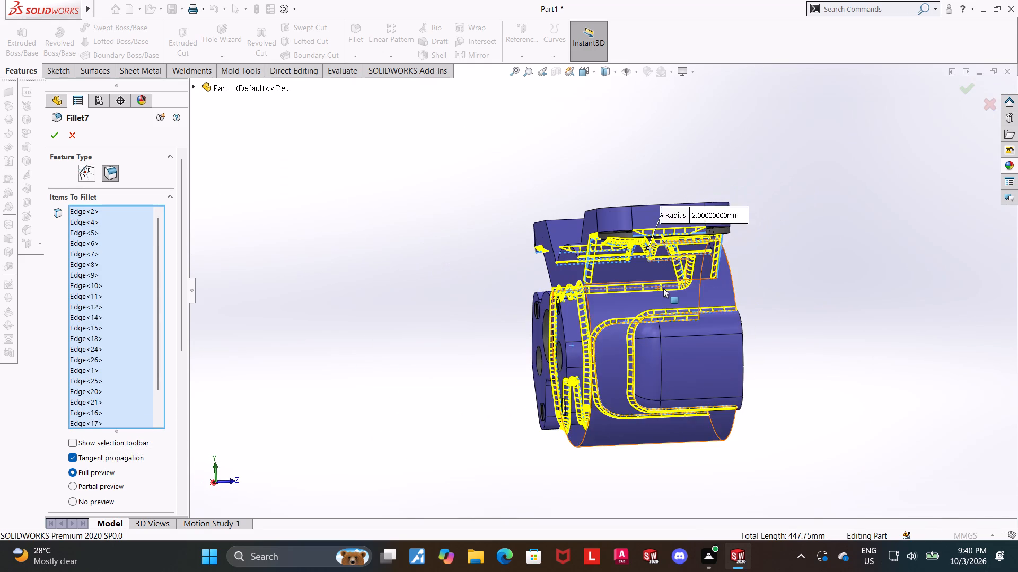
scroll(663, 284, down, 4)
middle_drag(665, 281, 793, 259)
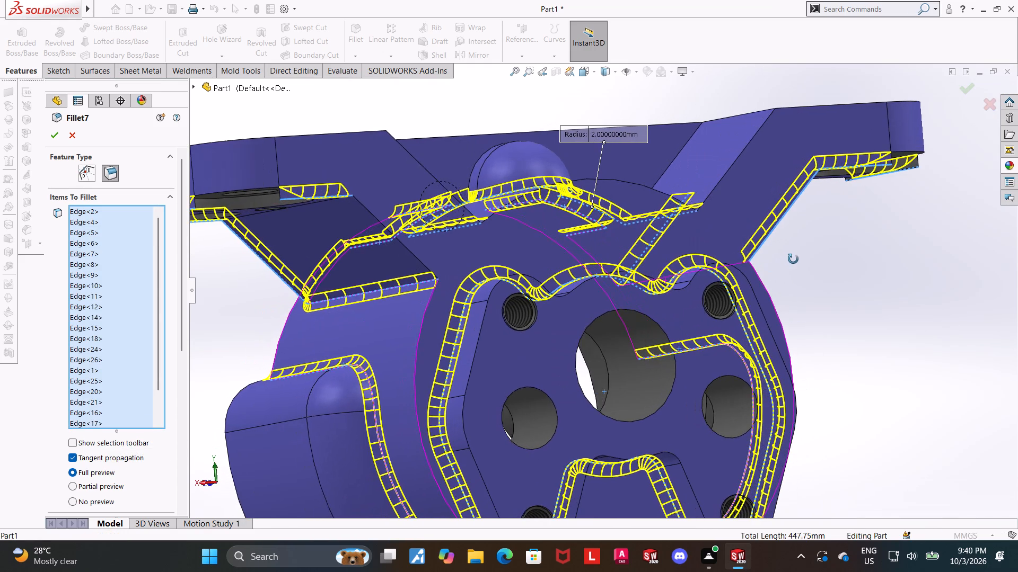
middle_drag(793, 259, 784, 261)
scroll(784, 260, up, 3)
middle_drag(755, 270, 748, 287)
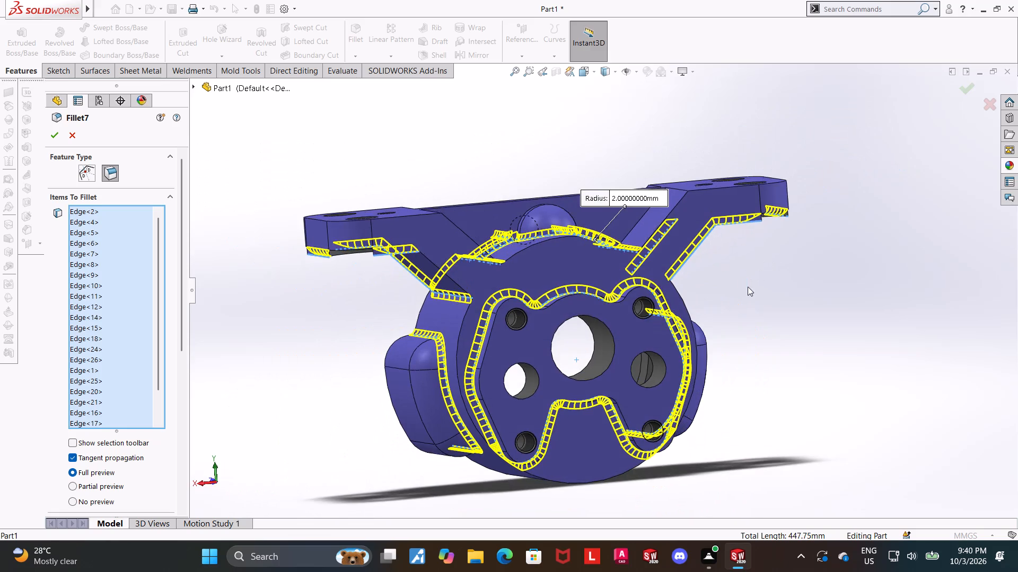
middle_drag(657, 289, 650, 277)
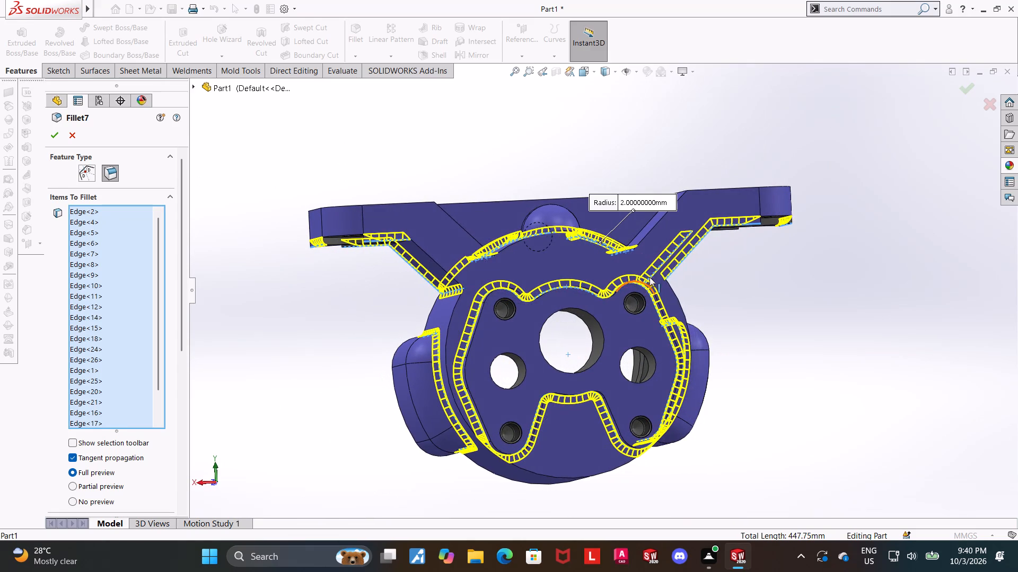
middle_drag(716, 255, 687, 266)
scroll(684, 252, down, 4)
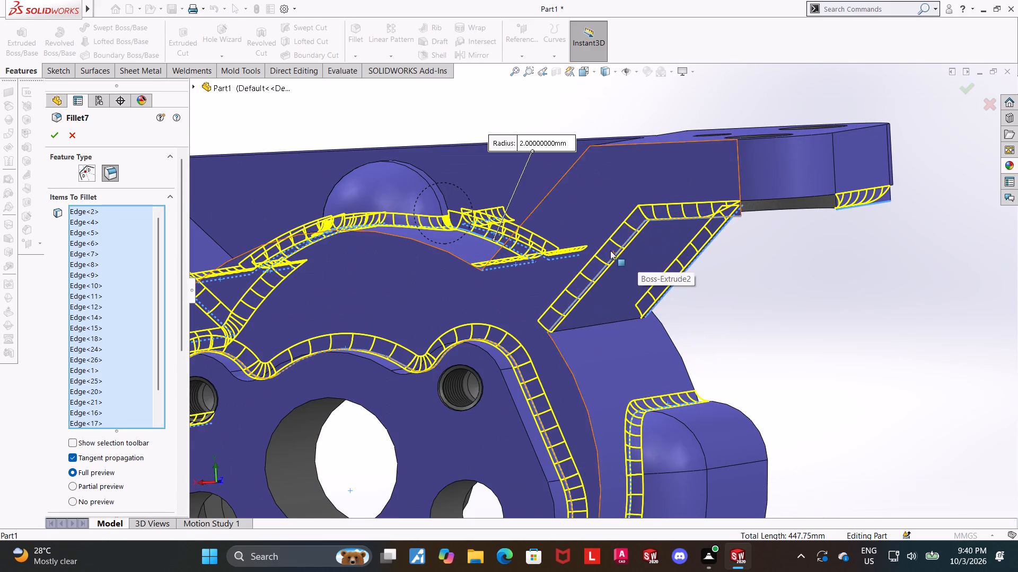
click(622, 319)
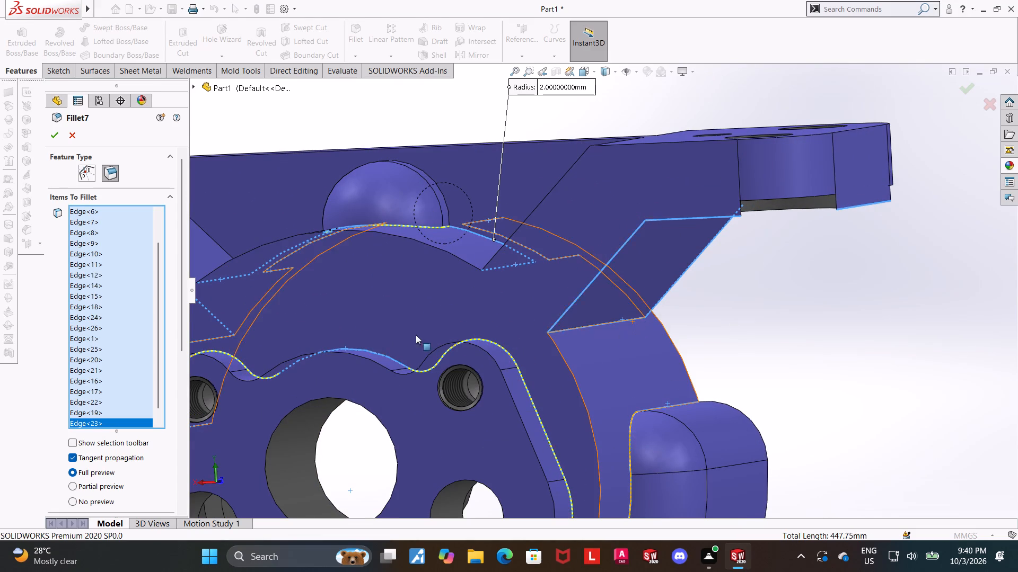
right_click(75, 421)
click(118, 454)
Apply the edited 2 mm fillet with the current set of joining edges.
middle_drag(934, 323, 907, 323)
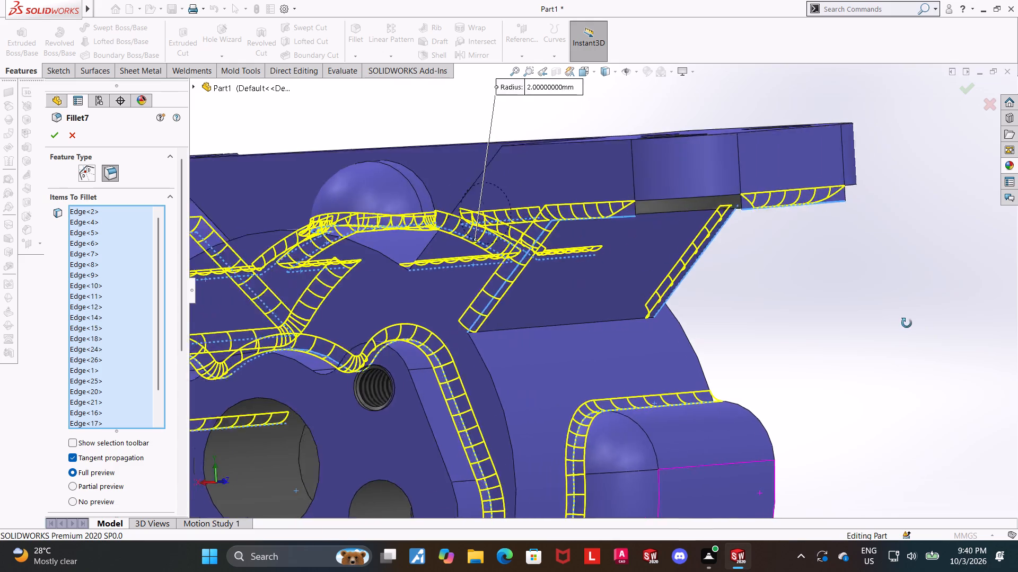
middle_drag(907, 323, 770, 332)
scroll(764, 332, up, 5)
scroll(916, 219, down, 2)
middle_drag(855, 242, 811, 341)
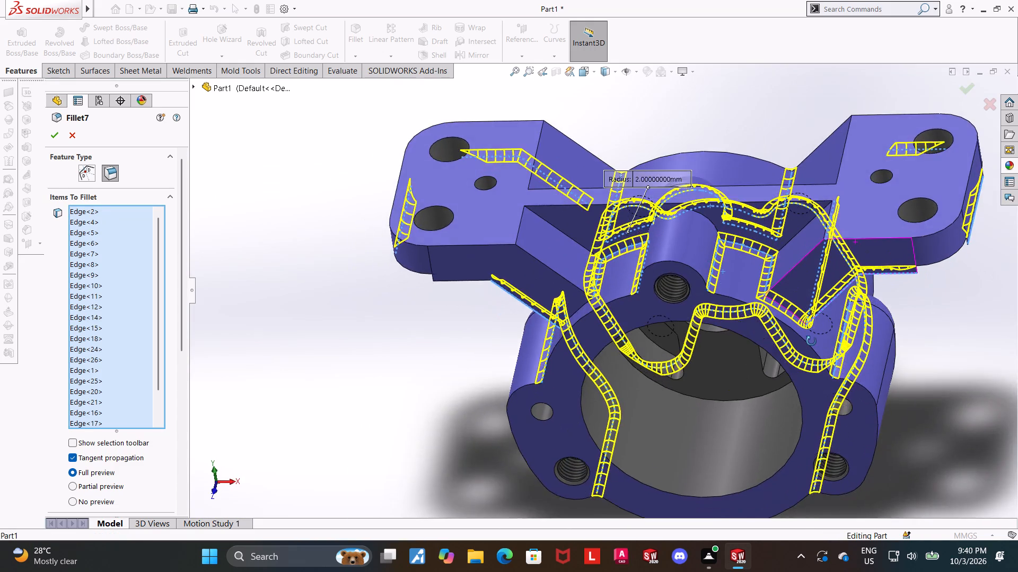
middle_drag(811, 341, 809, 302)
scroll(776, 247, up, 1)
middle_drag(745, 246, 770, 289)
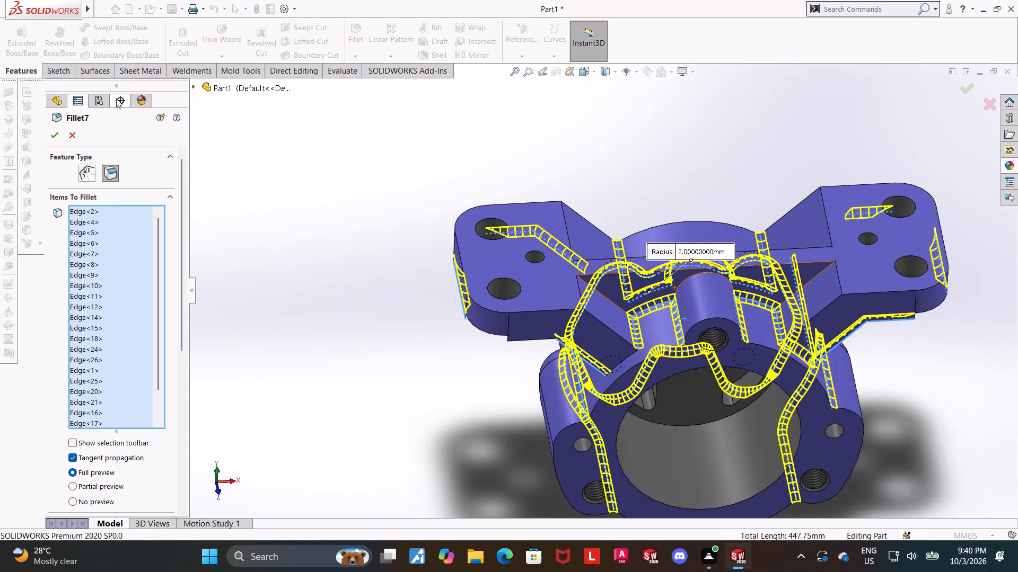
click(54, 136)
click(334, 297)
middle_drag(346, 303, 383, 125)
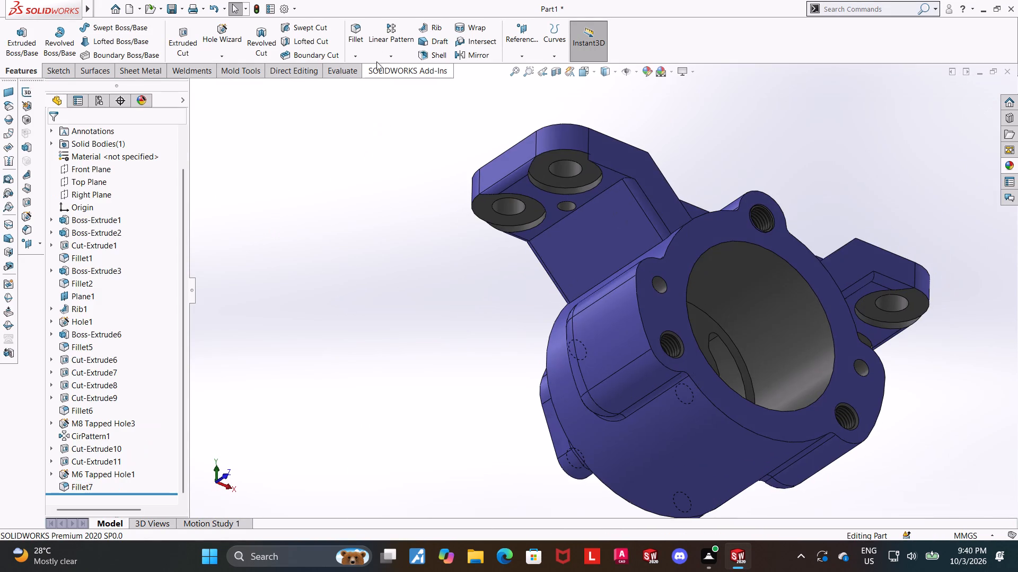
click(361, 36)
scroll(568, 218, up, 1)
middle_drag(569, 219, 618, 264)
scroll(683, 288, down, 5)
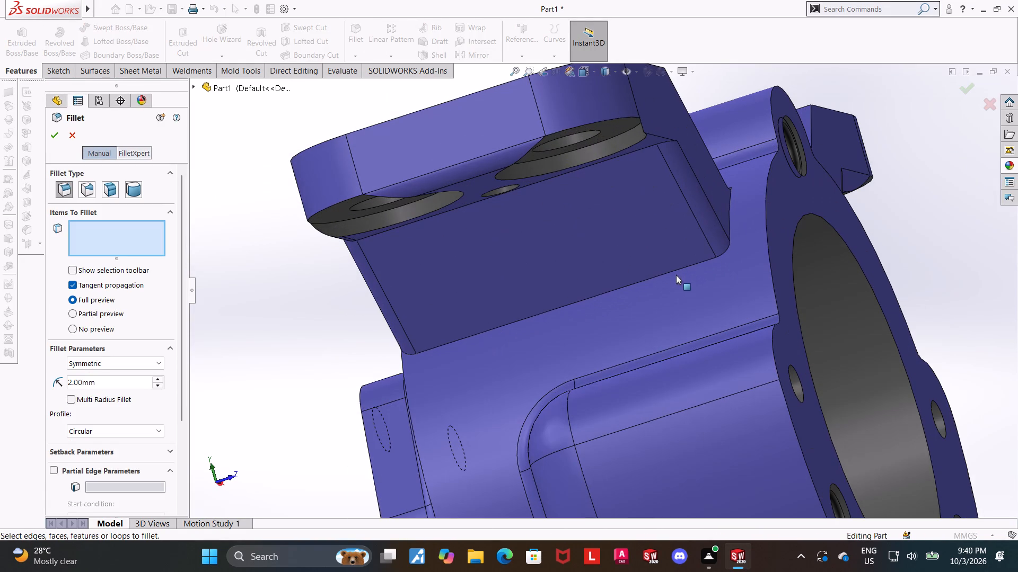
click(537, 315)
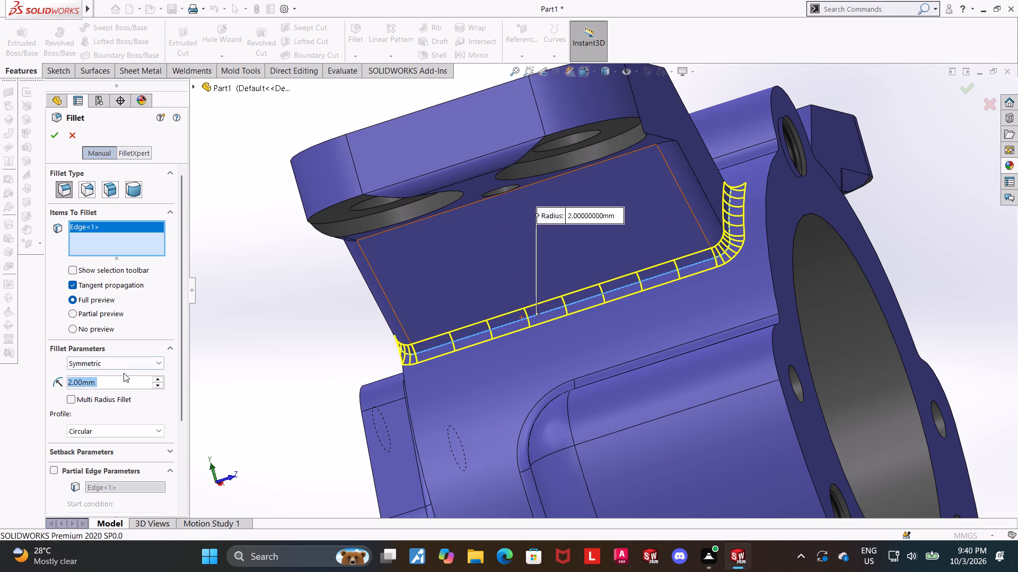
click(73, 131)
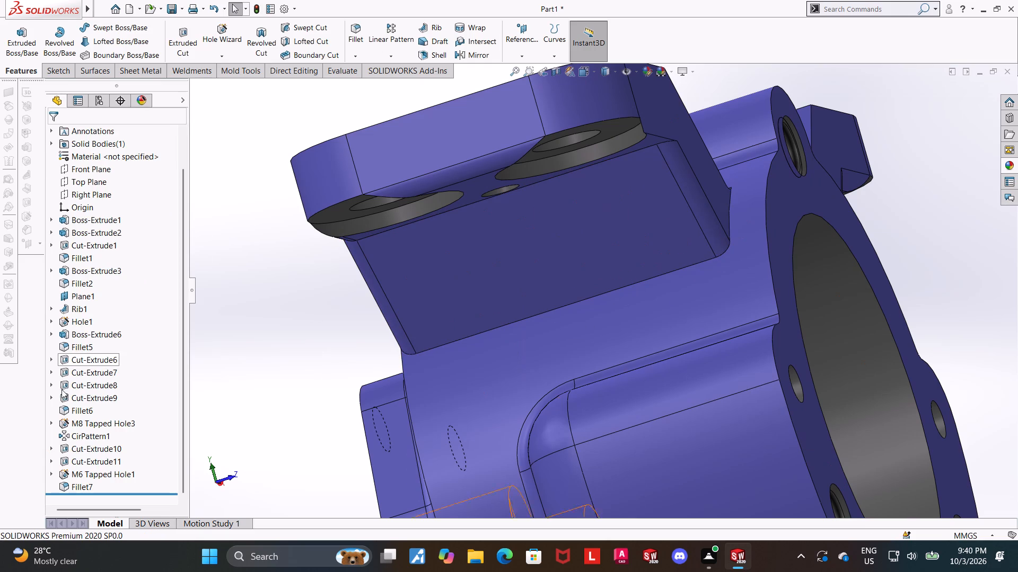
Reopen the last joining-edge fillet's definition, review its selected edges and fillet parameters, and close it.
right_click(68, 486)
click(81, 294)
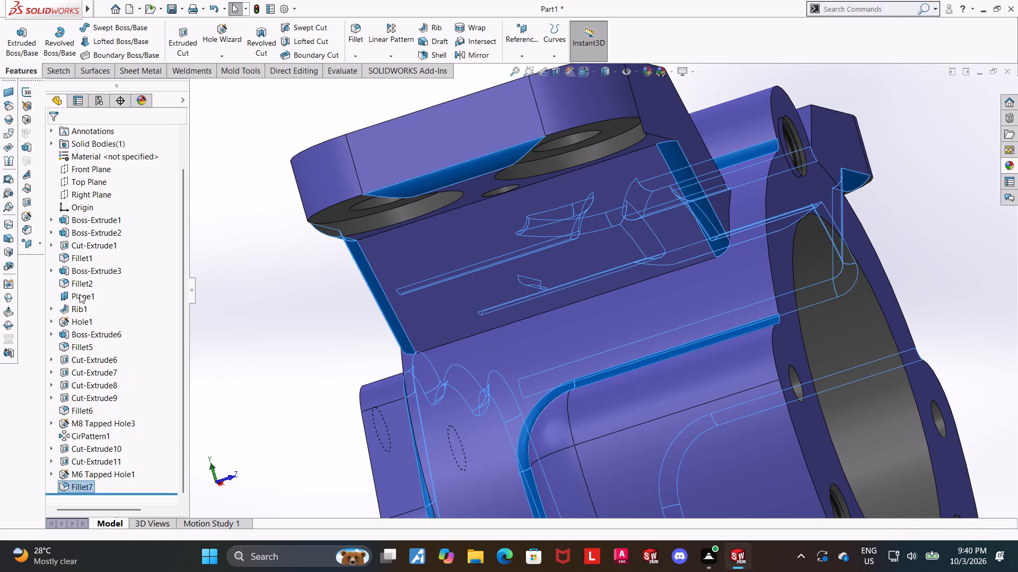
drag(182, 291, 183, 298)
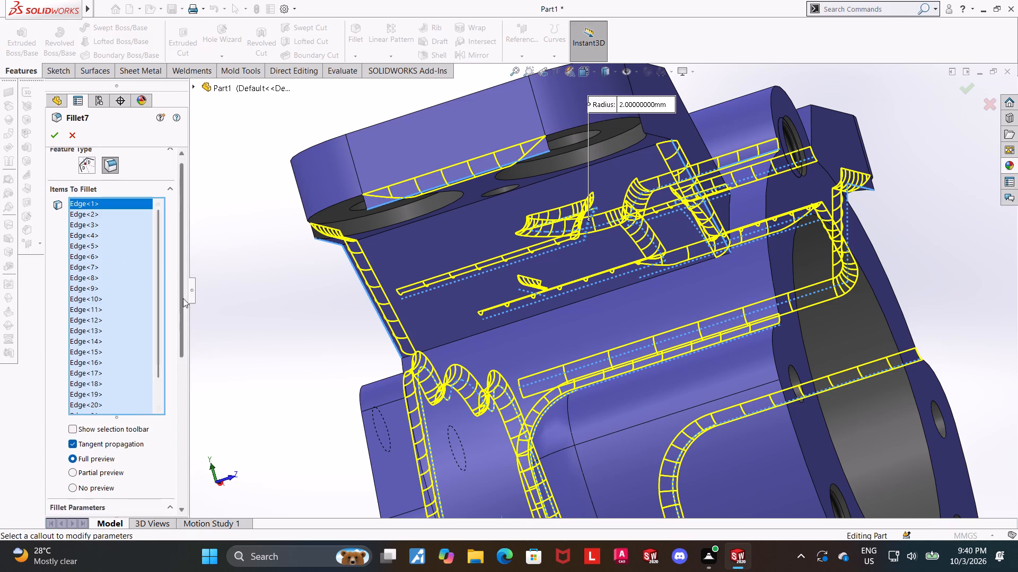
drag(183, 298, 183, 440)
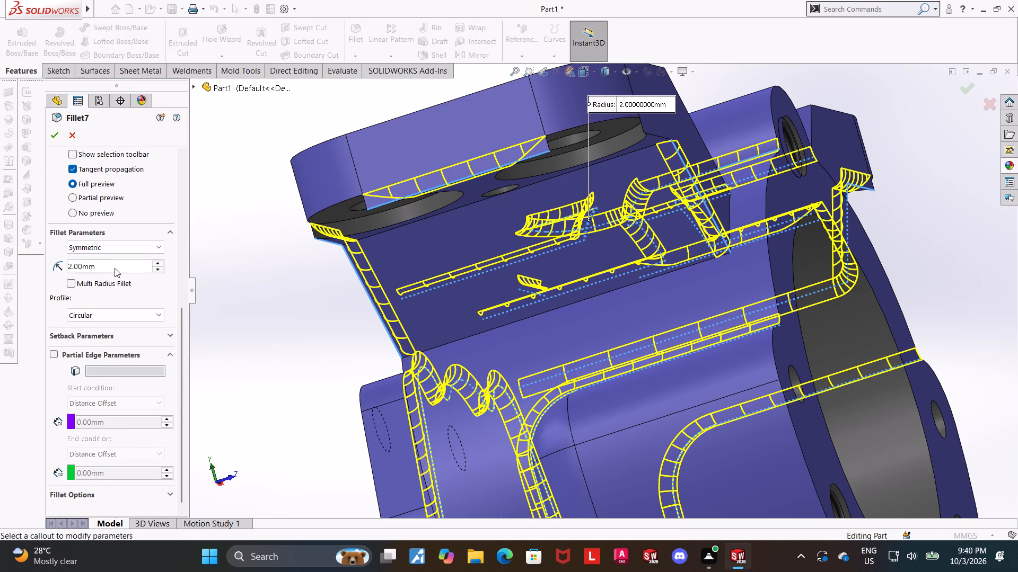
click(50, 132)
scroll(701, 298, up, 2)
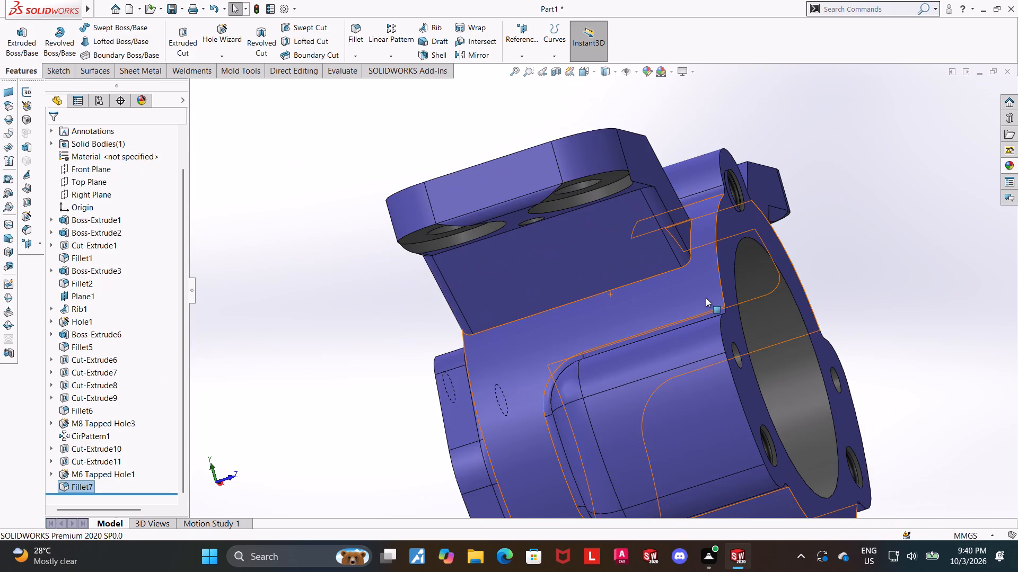
click(970, 279)
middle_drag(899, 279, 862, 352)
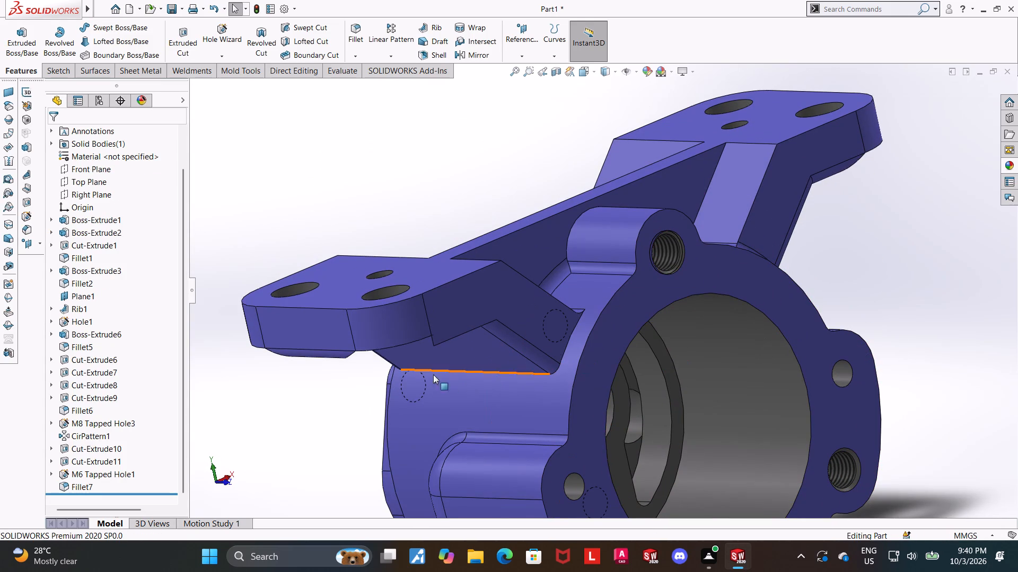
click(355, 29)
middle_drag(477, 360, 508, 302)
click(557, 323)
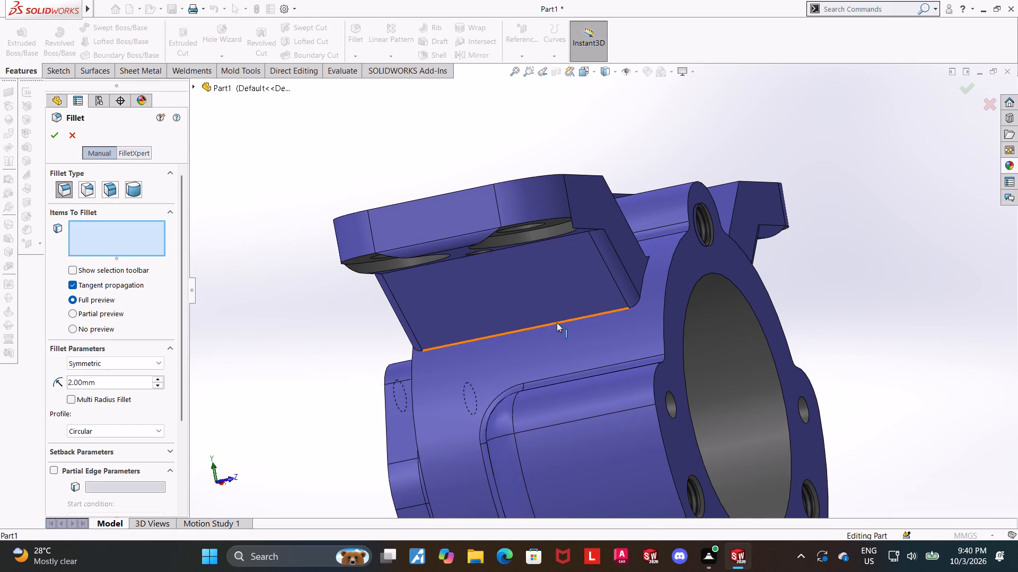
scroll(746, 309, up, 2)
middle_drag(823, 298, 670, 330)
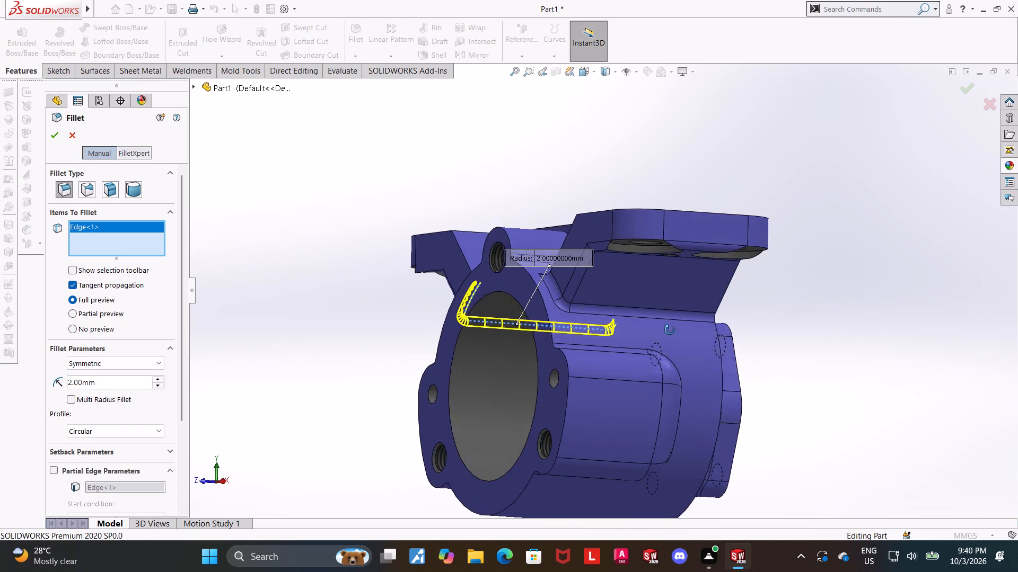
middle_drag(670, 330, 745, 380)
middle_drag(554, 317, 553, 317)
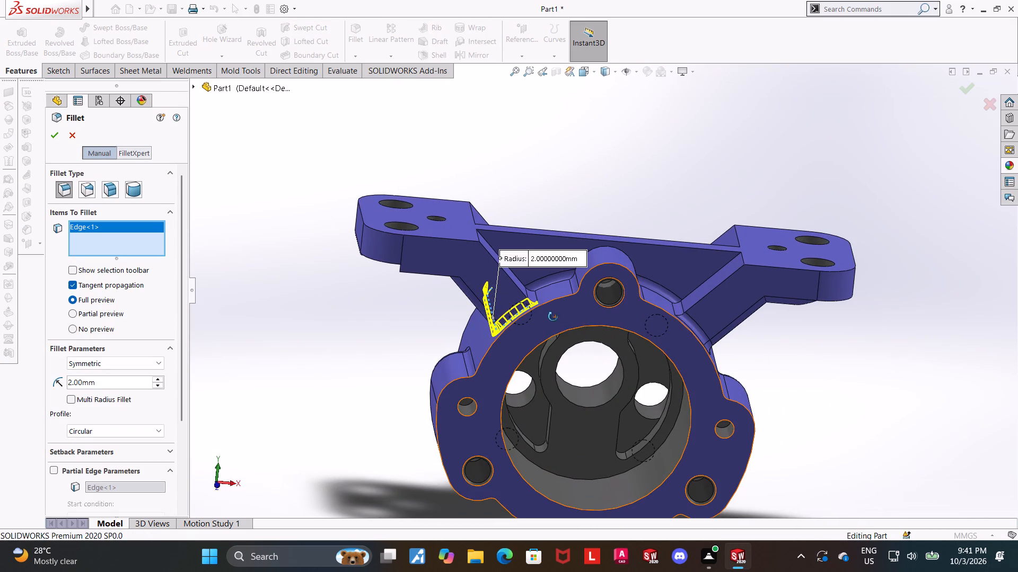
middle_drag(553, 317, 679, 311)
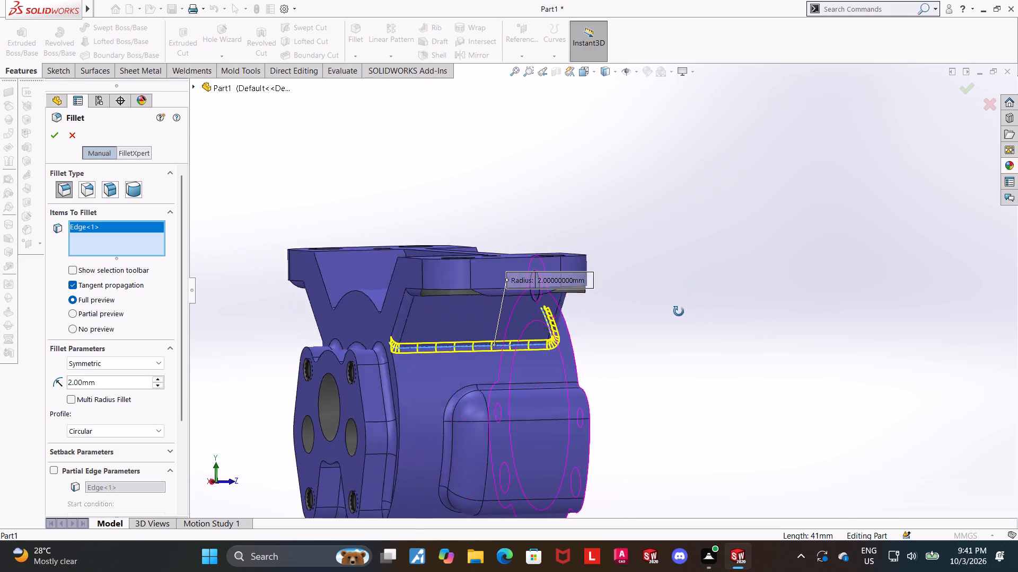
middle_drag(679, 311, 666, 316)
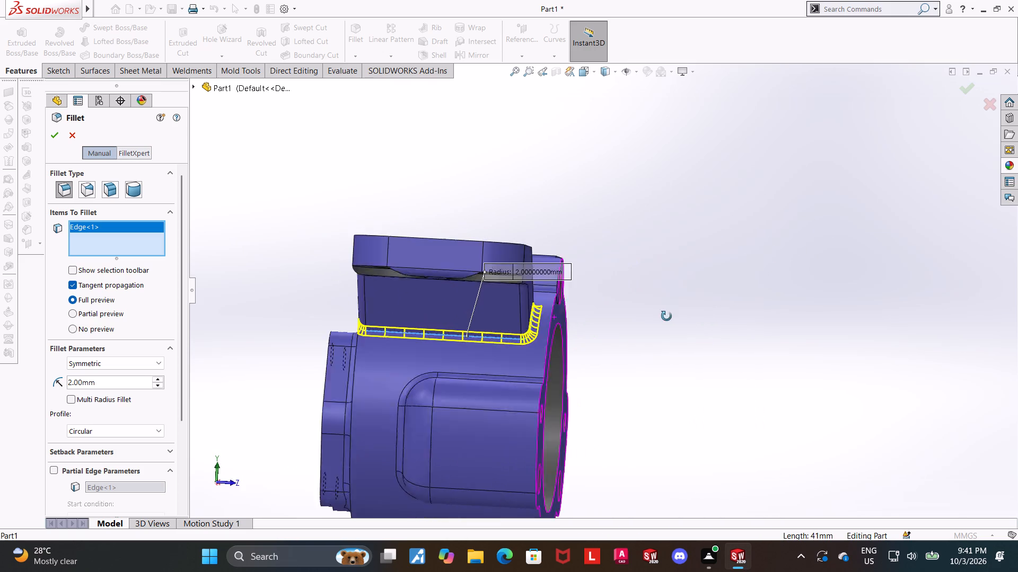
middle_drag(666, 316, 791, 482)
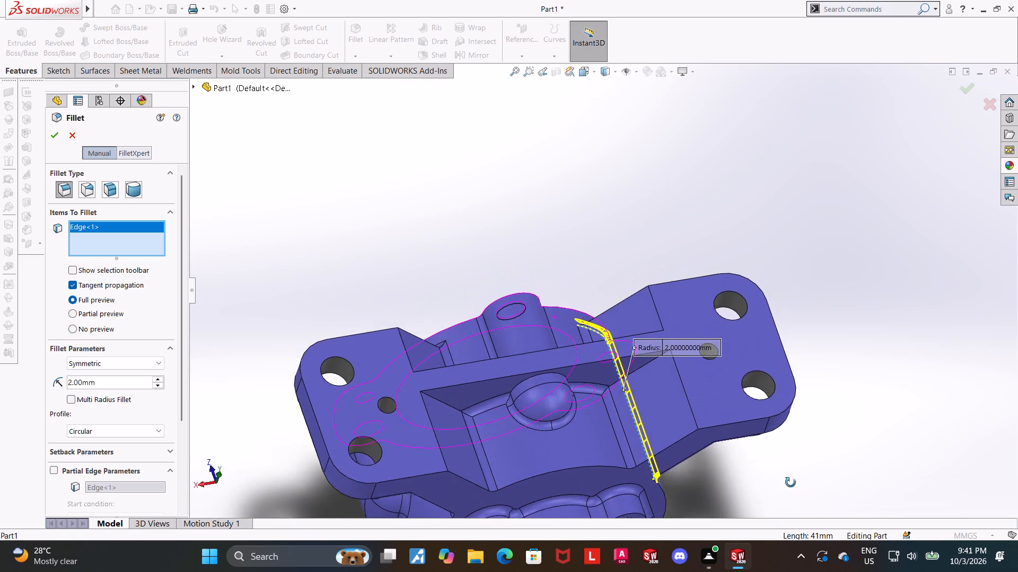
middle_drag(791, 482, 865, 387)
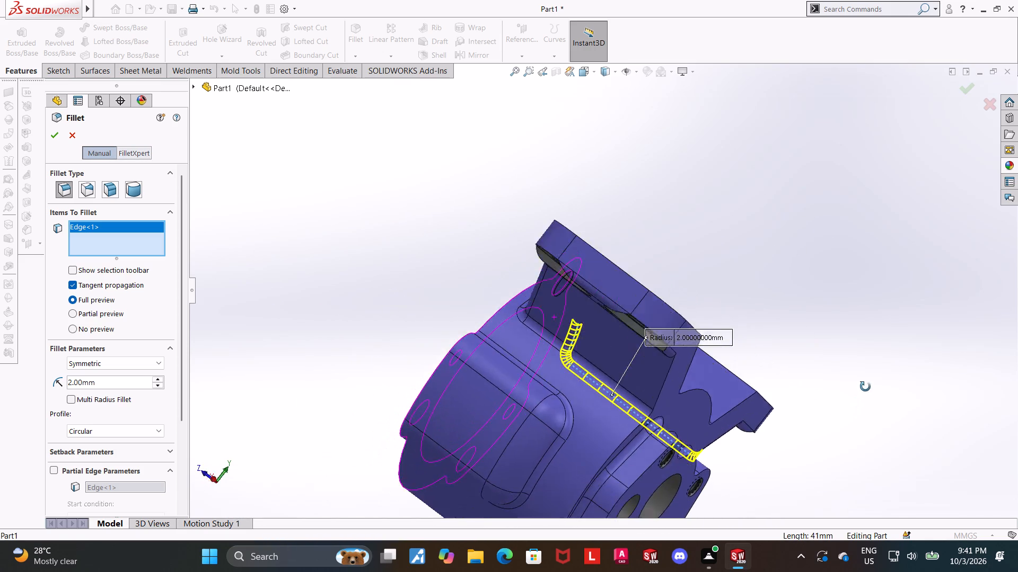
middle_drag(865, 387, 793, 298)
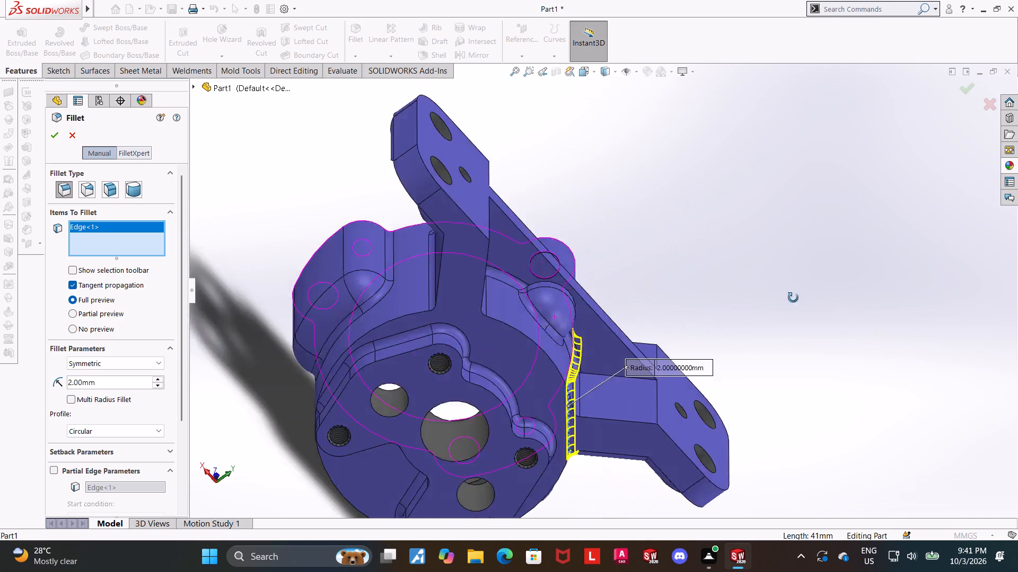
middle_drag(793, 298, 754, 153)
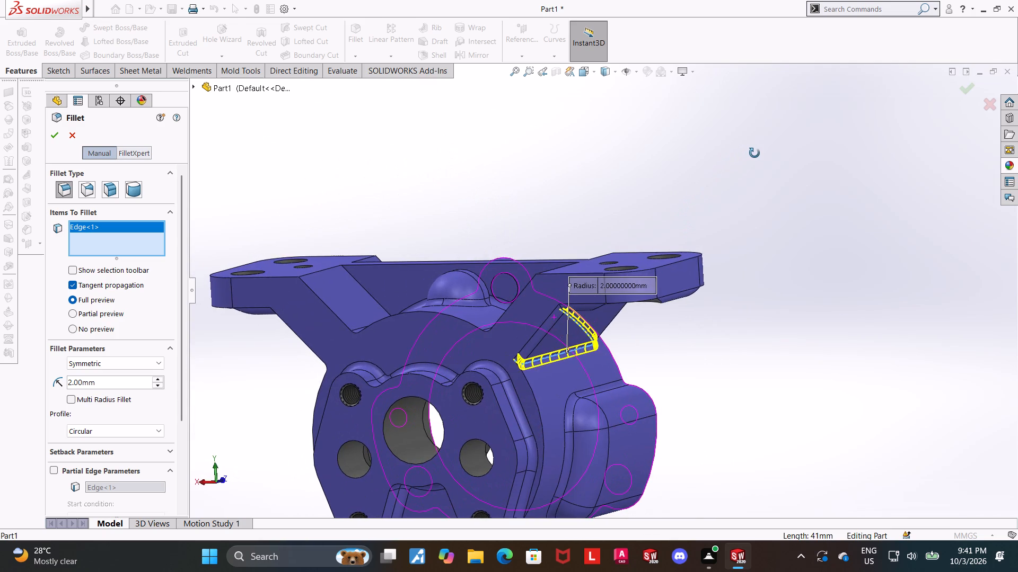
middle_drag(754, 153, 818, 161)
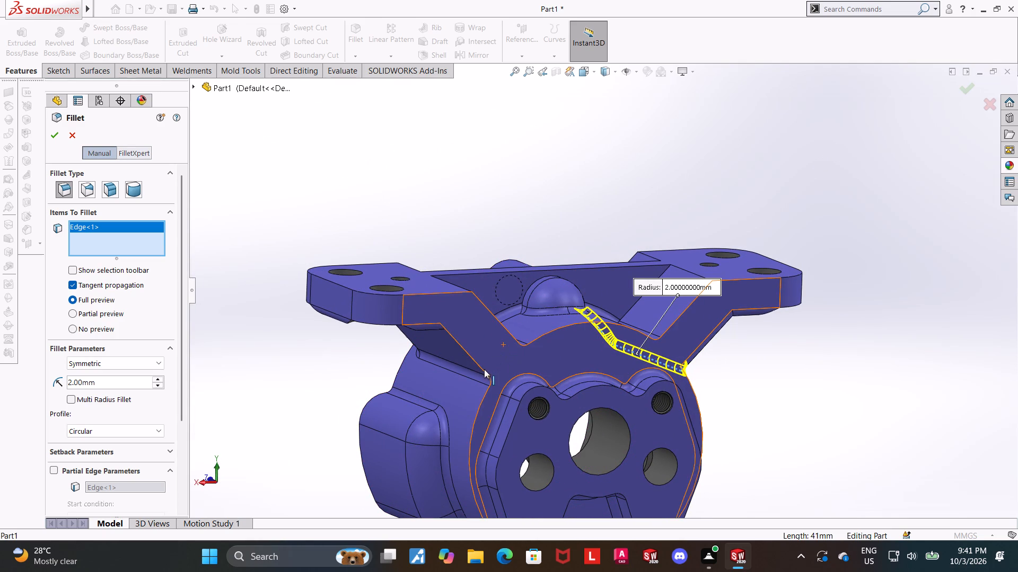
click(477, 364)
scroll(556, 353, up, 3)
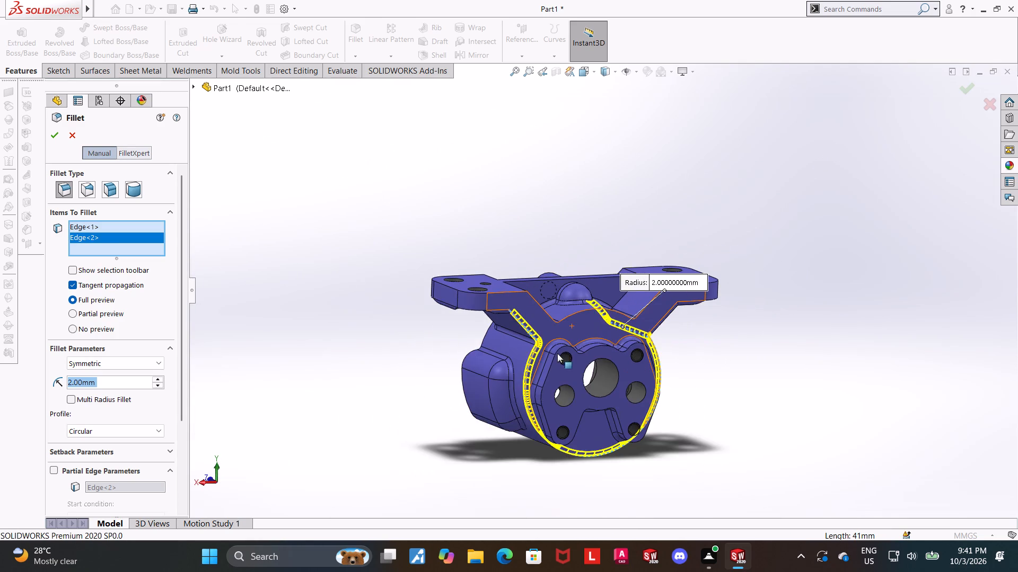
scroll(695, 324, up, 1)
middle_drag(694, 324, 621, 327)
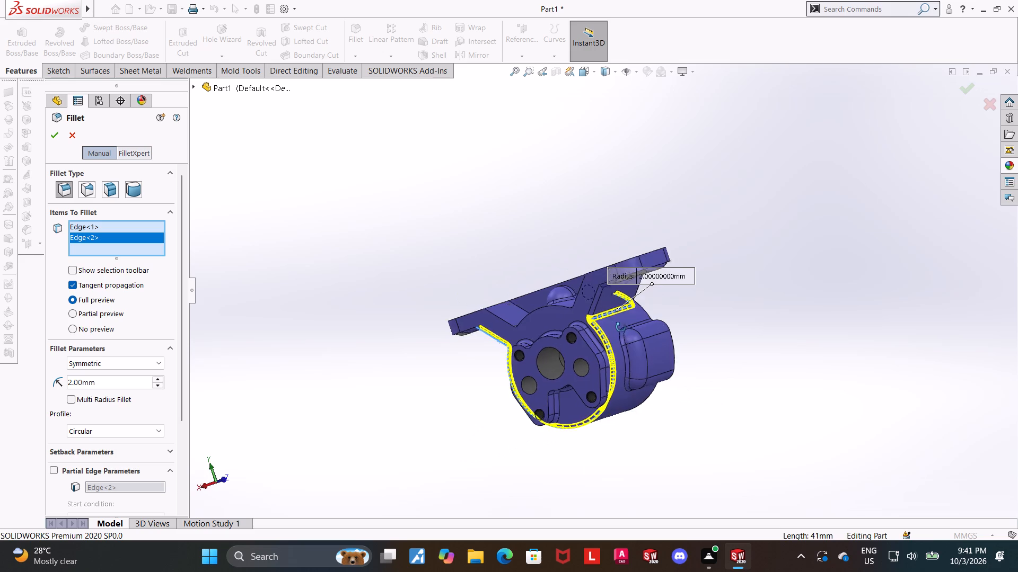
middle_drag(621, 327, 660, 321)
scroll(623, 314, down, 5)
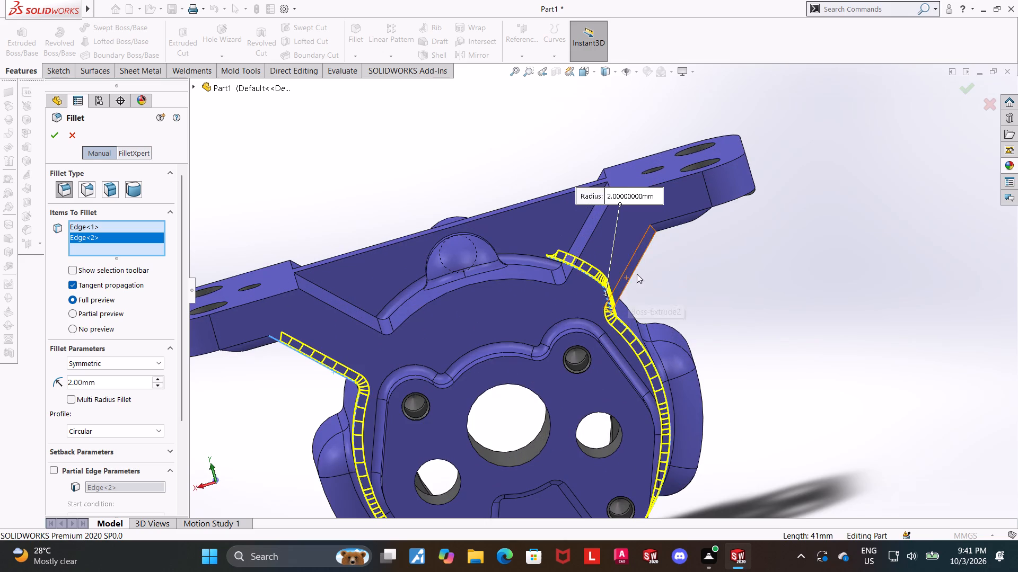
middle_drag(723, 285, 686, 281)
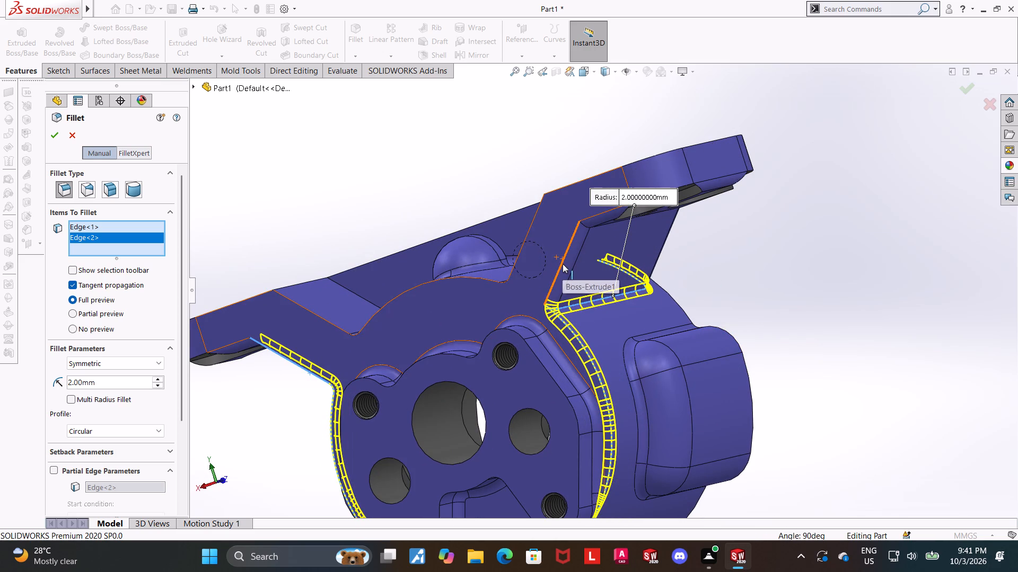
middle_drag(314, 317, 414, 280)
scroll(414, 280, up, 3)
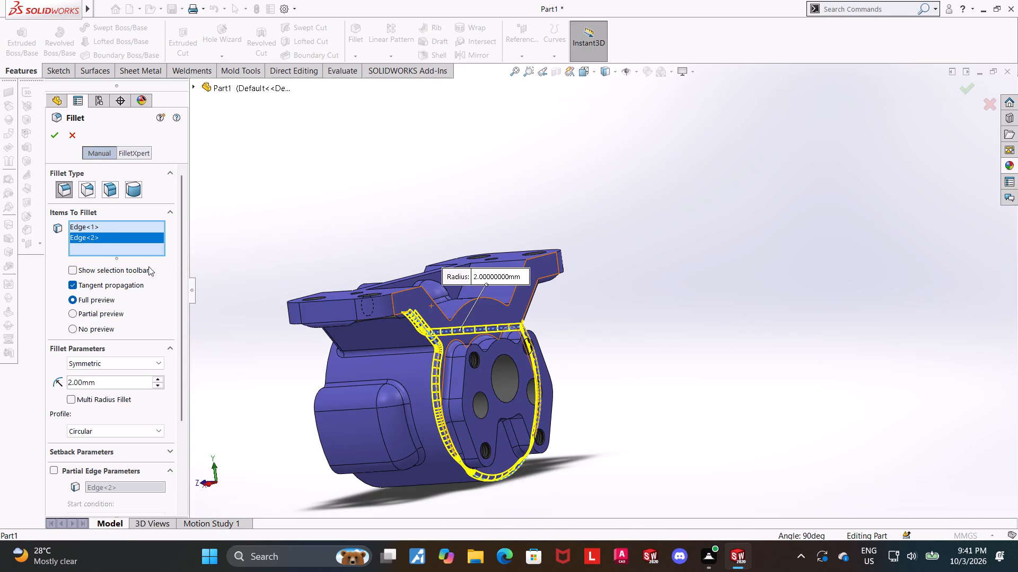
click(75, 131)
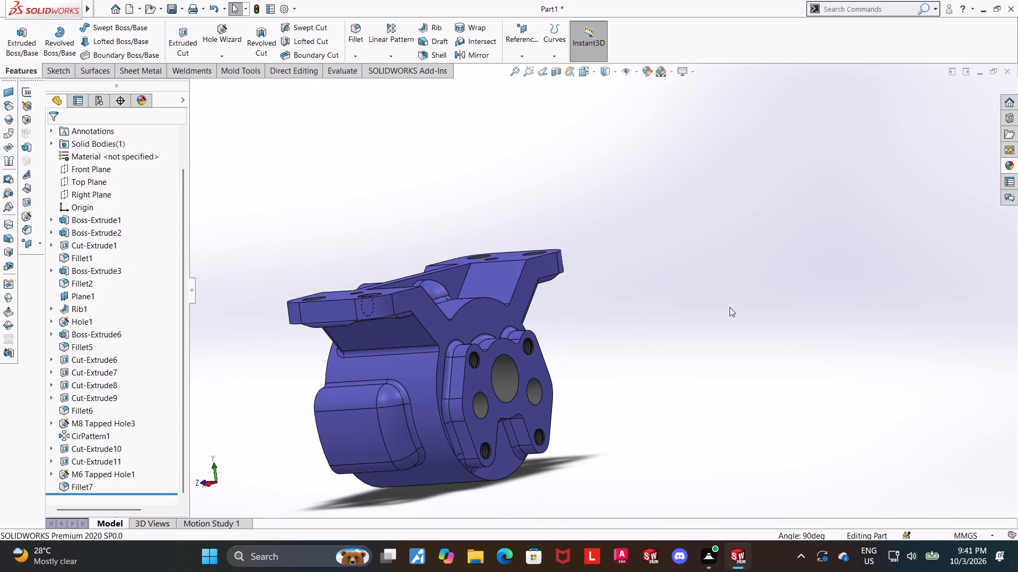
Start a new symmetric 2 mm fillet with the straight edge where one arm's slanted underside meets the cylinder.
middle_drag(724, 309, 624, 310)
scroll(99, 463, down, 5)
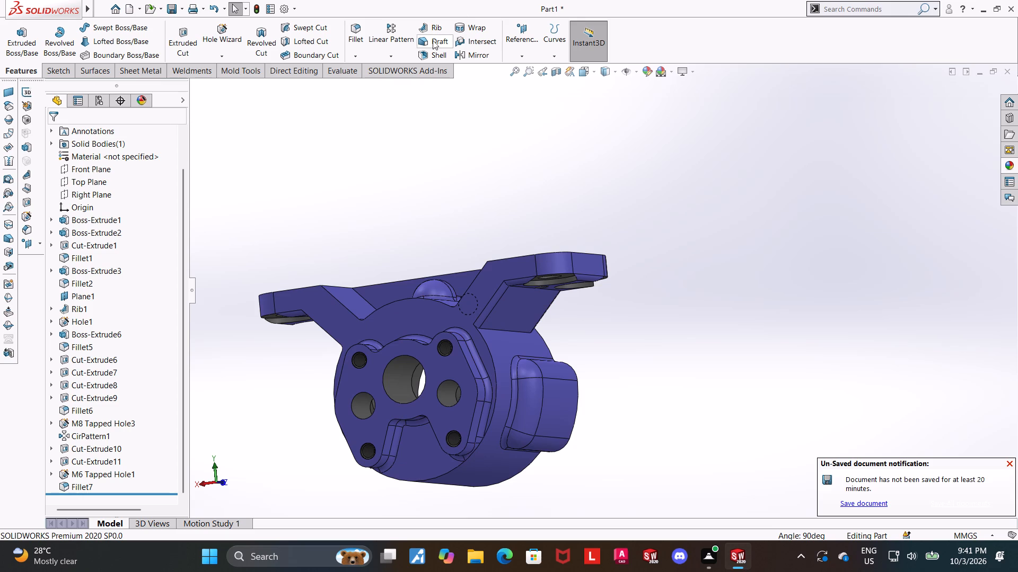
click(358, 29)
scroll(569, 431, down, 2)
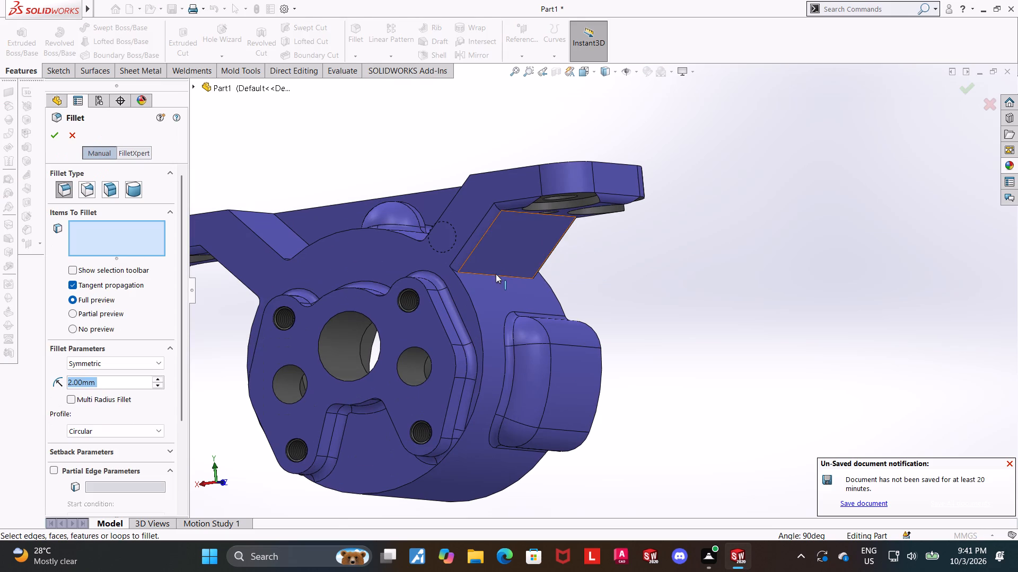
click(496, 275)
scroll(660, 331, up, 2)
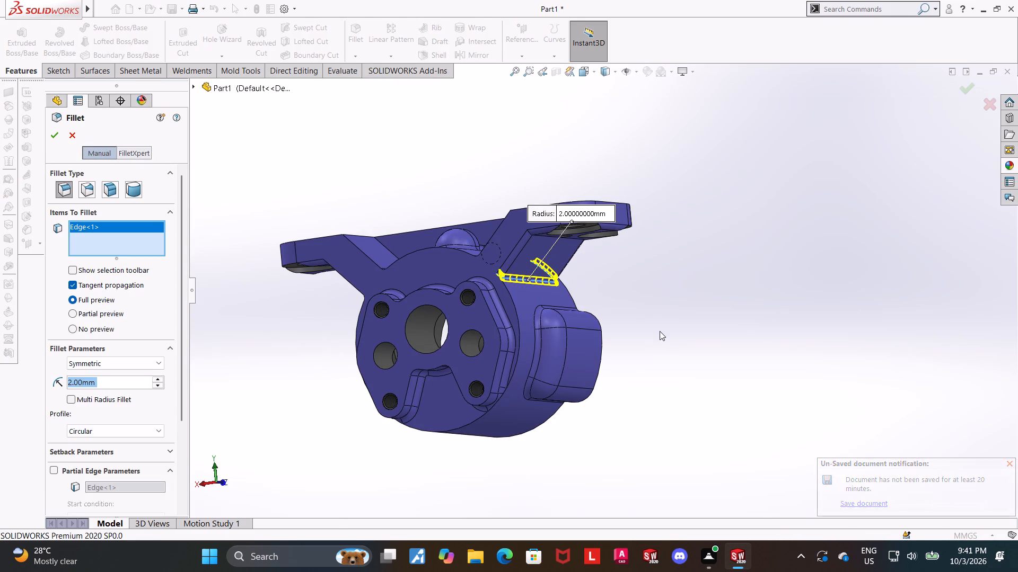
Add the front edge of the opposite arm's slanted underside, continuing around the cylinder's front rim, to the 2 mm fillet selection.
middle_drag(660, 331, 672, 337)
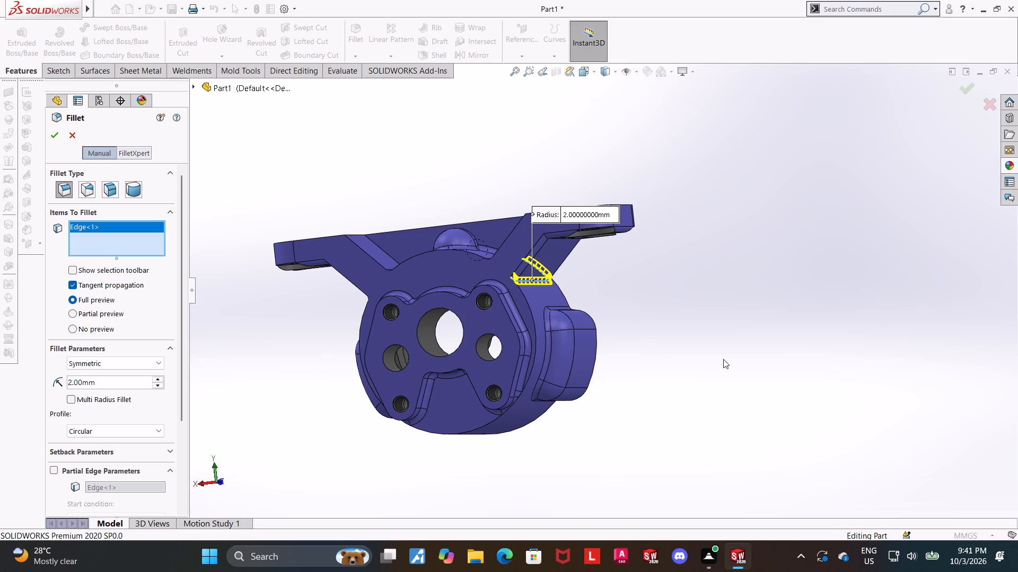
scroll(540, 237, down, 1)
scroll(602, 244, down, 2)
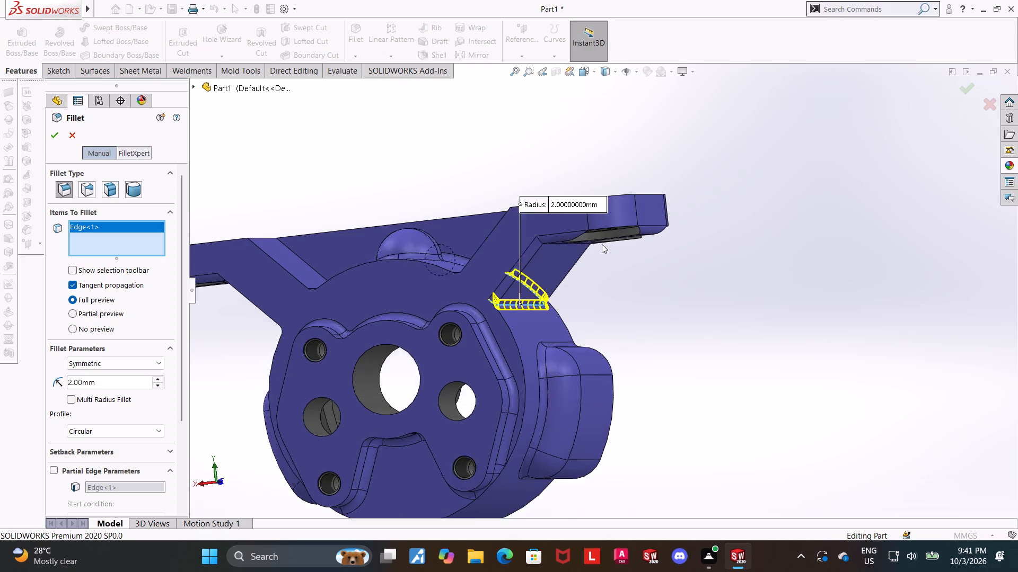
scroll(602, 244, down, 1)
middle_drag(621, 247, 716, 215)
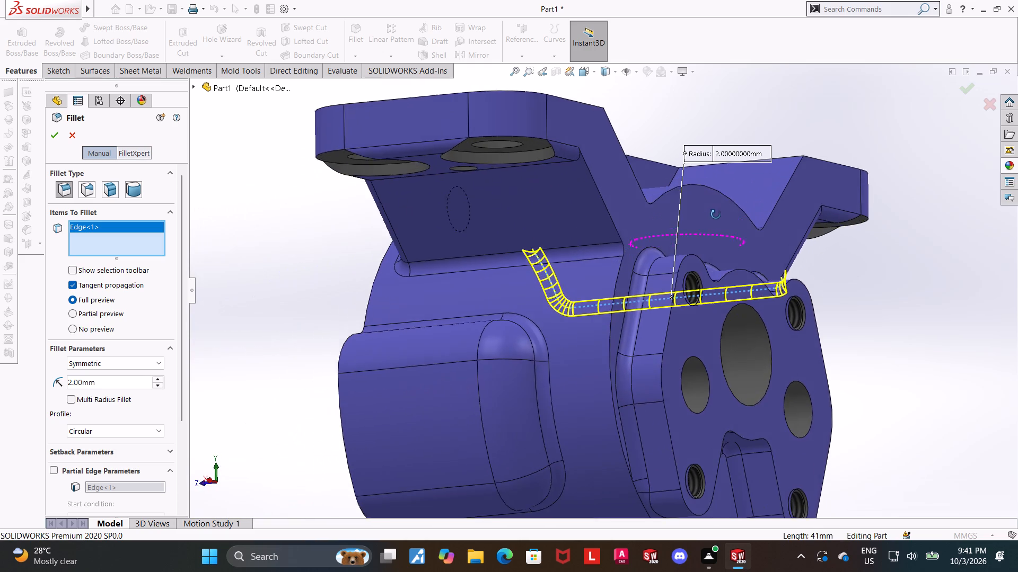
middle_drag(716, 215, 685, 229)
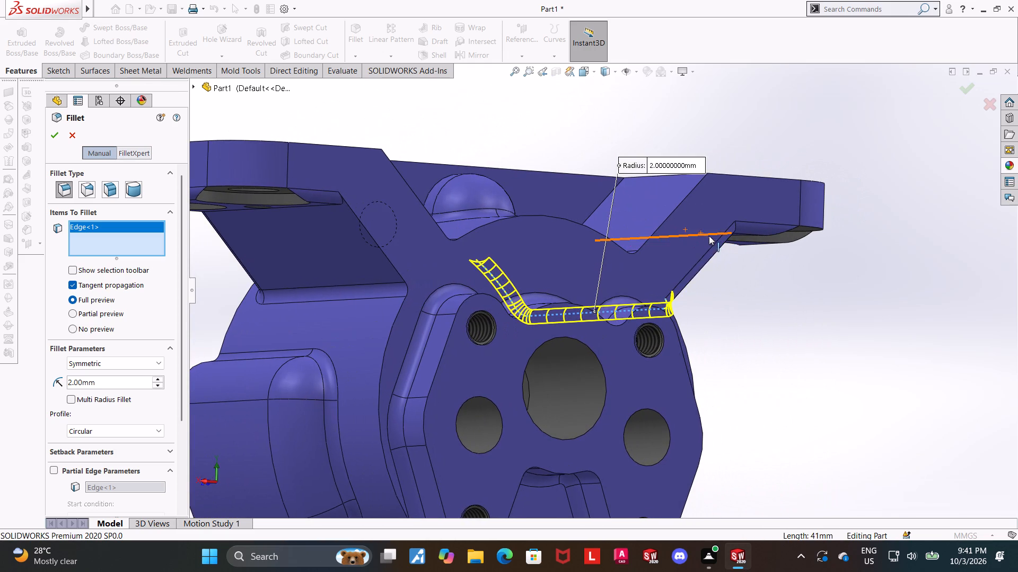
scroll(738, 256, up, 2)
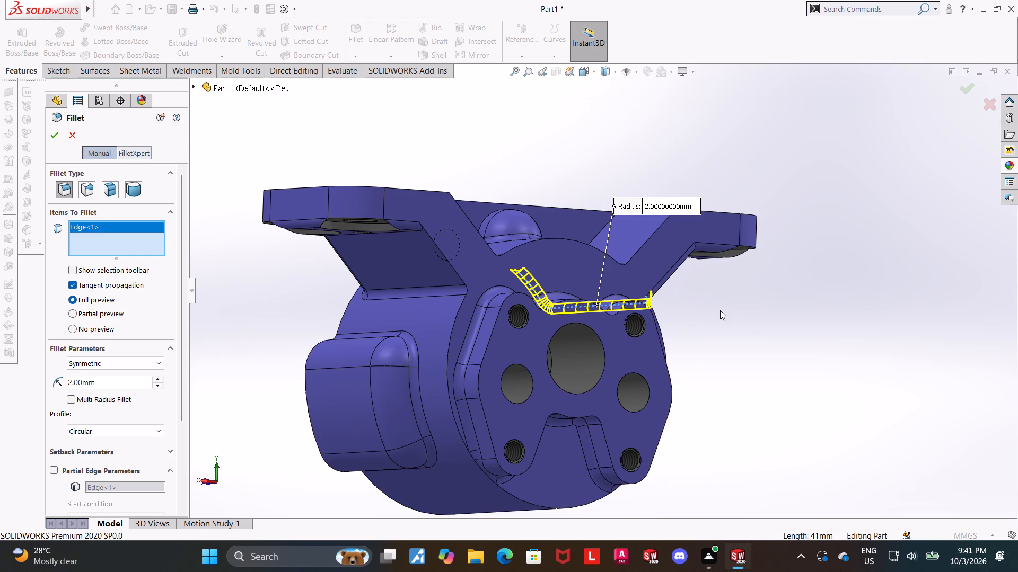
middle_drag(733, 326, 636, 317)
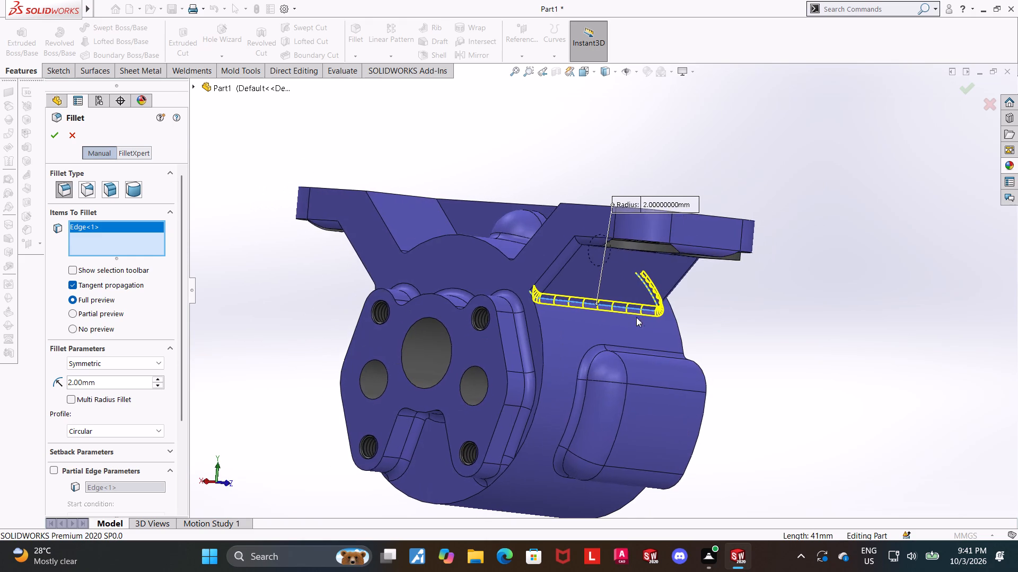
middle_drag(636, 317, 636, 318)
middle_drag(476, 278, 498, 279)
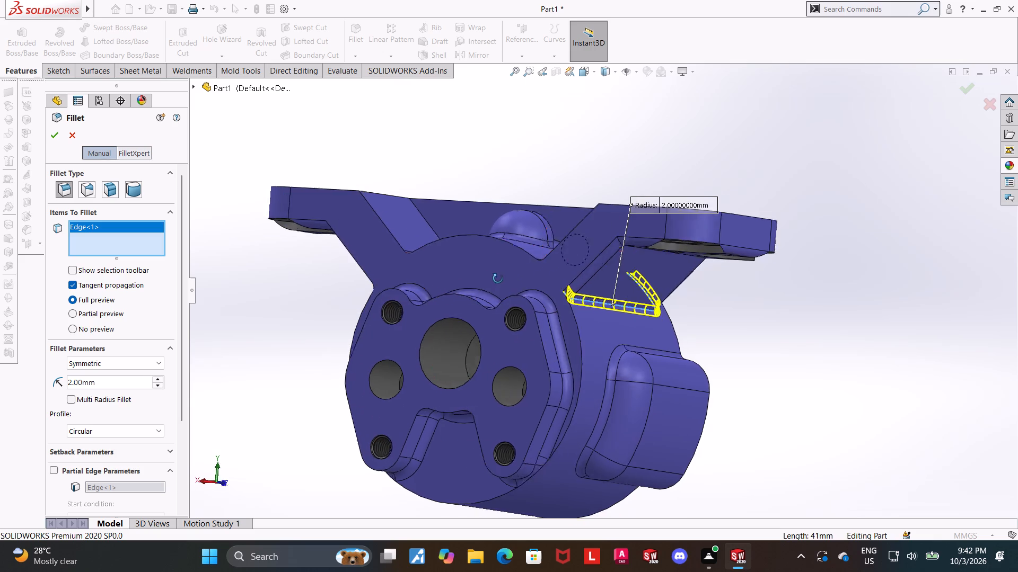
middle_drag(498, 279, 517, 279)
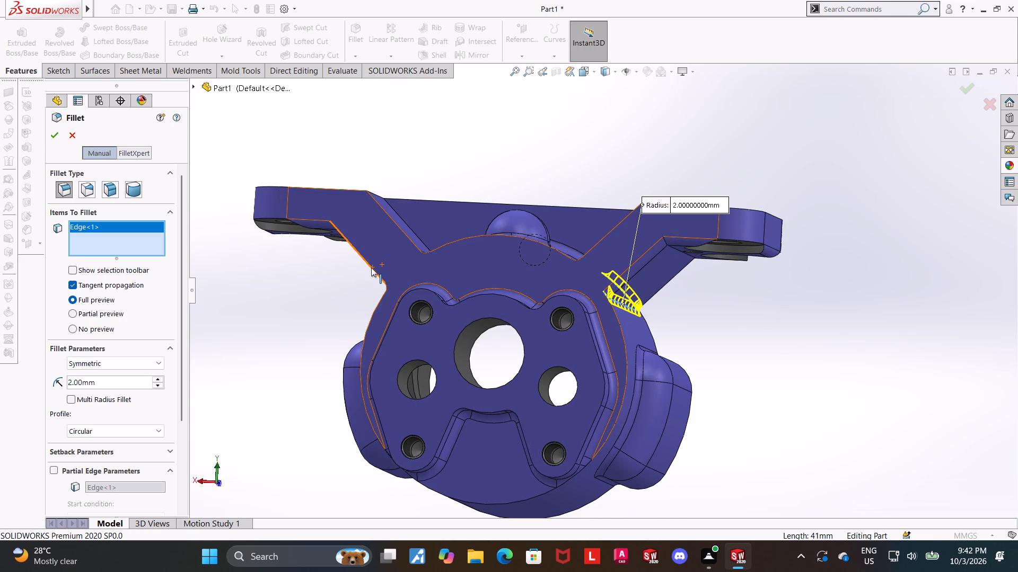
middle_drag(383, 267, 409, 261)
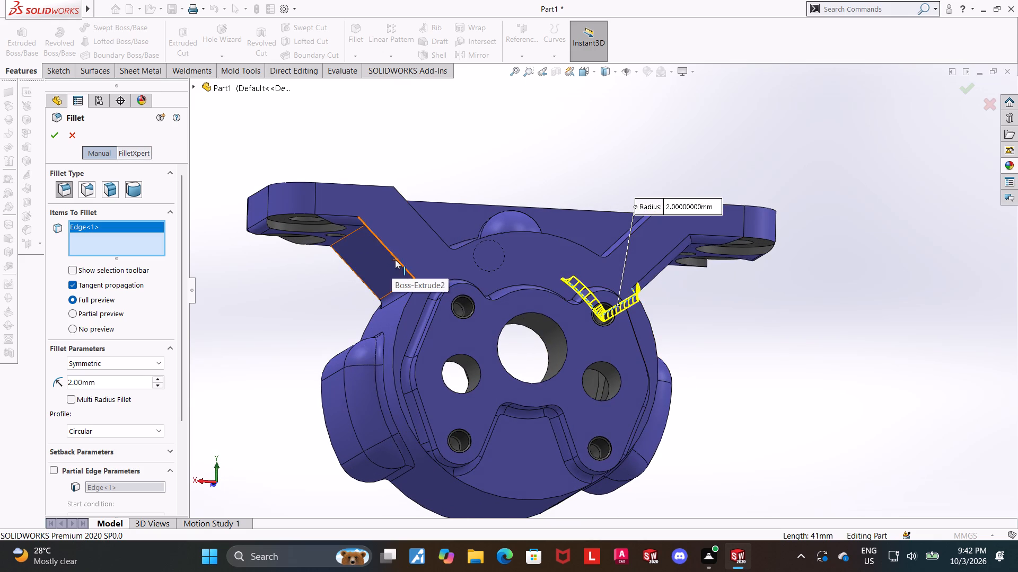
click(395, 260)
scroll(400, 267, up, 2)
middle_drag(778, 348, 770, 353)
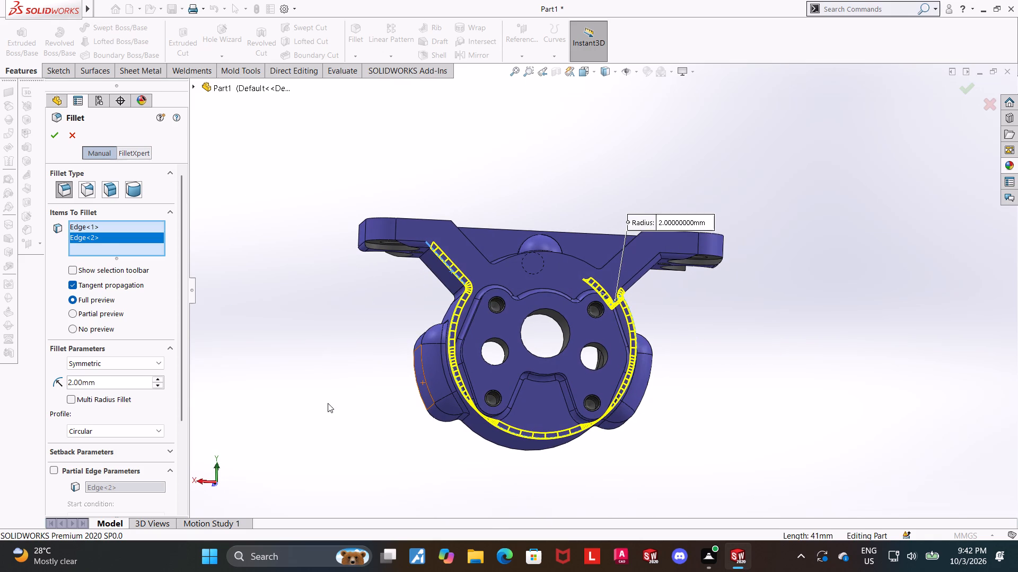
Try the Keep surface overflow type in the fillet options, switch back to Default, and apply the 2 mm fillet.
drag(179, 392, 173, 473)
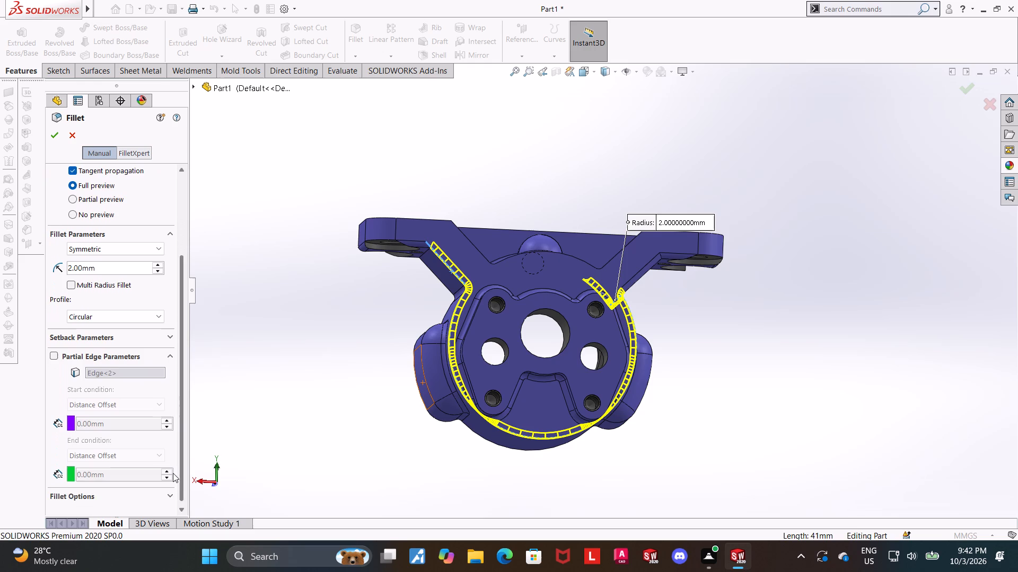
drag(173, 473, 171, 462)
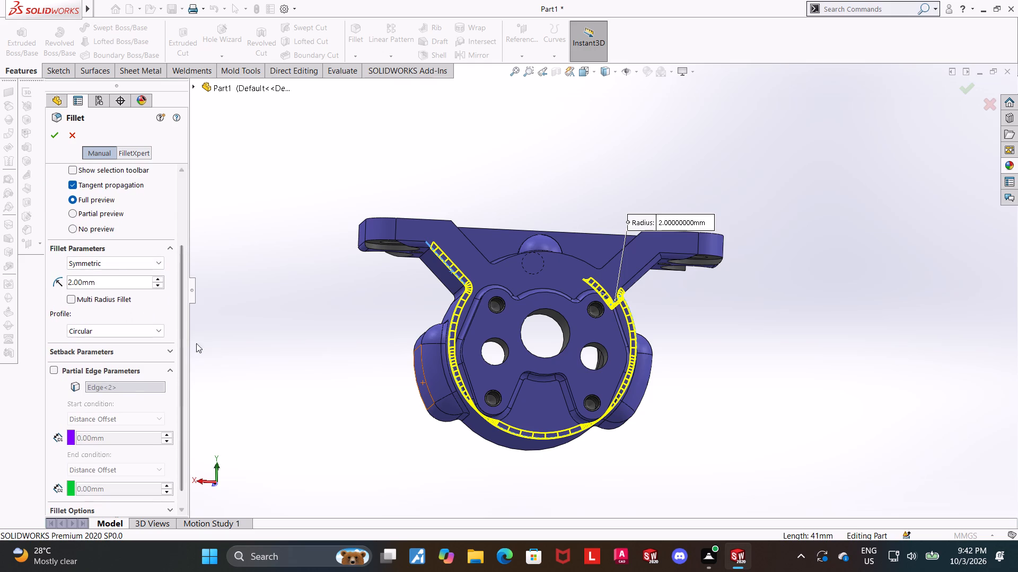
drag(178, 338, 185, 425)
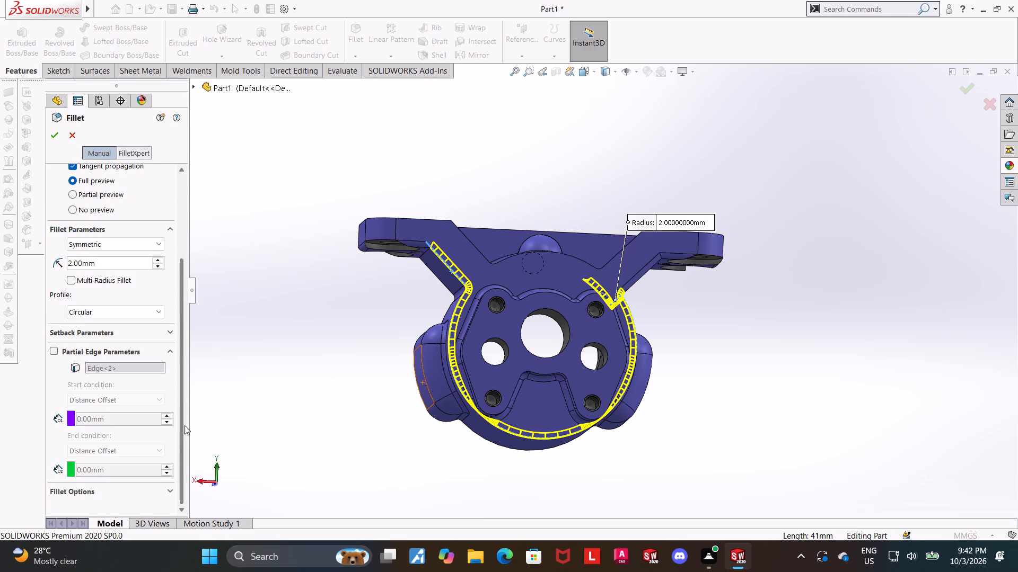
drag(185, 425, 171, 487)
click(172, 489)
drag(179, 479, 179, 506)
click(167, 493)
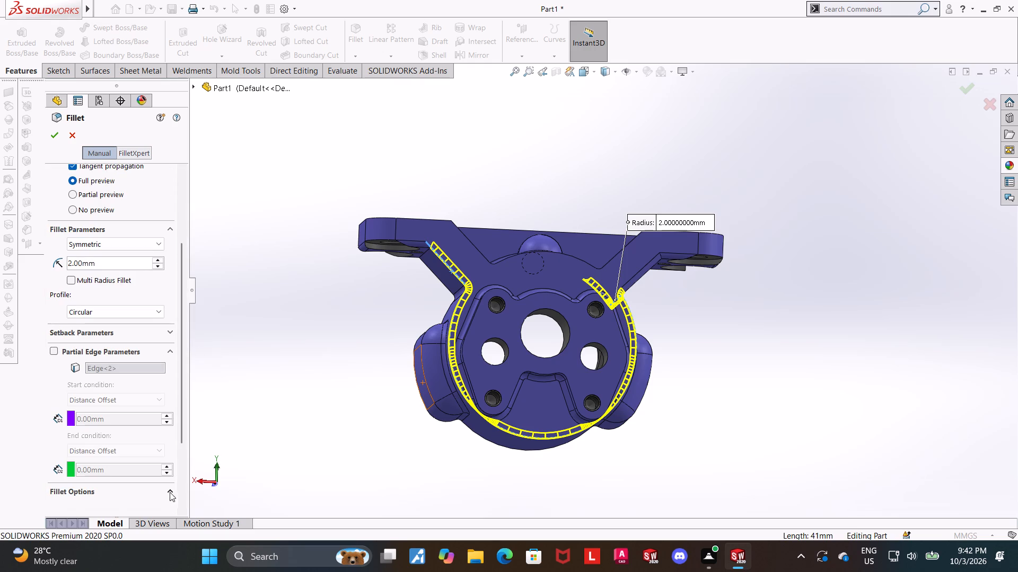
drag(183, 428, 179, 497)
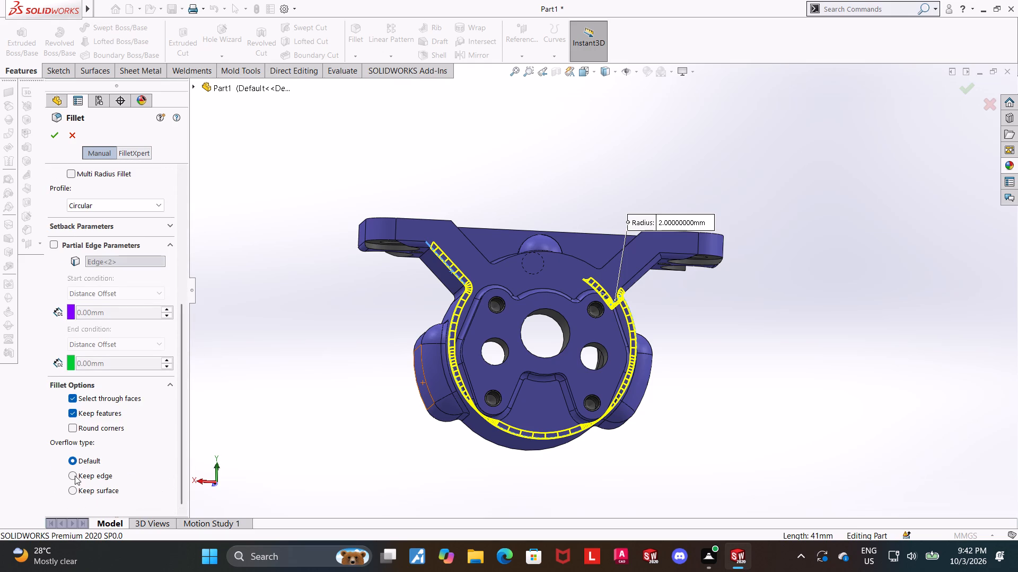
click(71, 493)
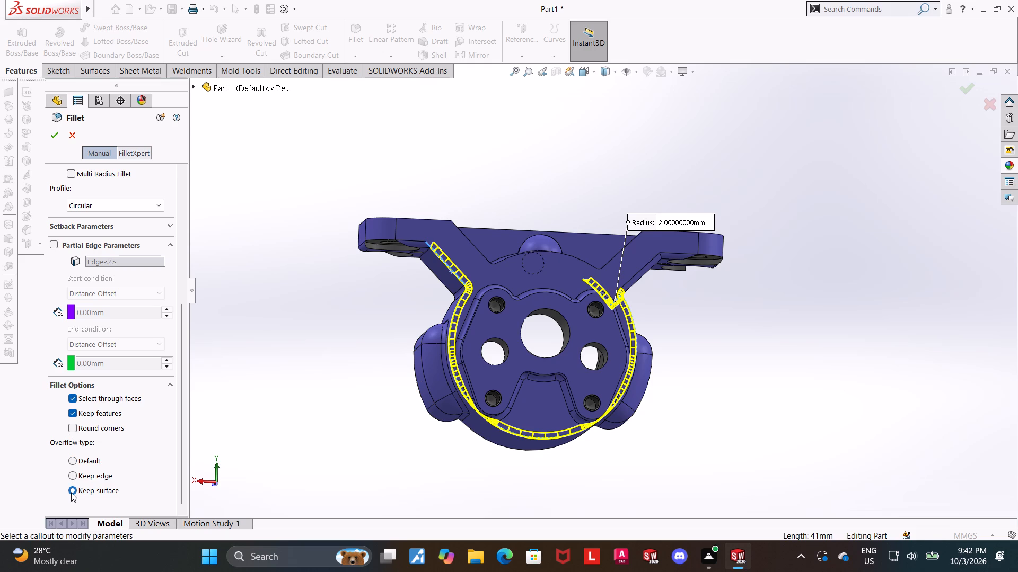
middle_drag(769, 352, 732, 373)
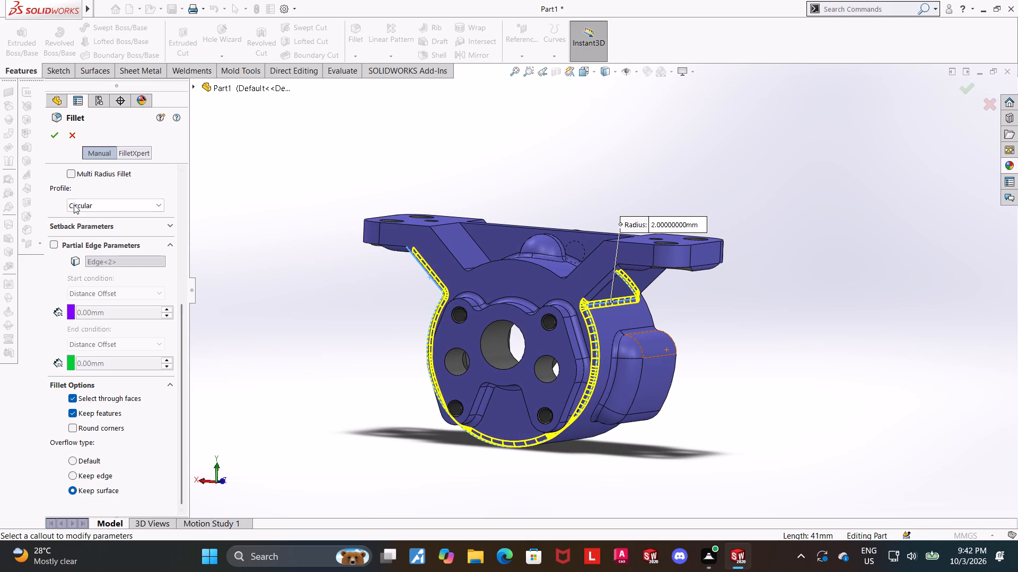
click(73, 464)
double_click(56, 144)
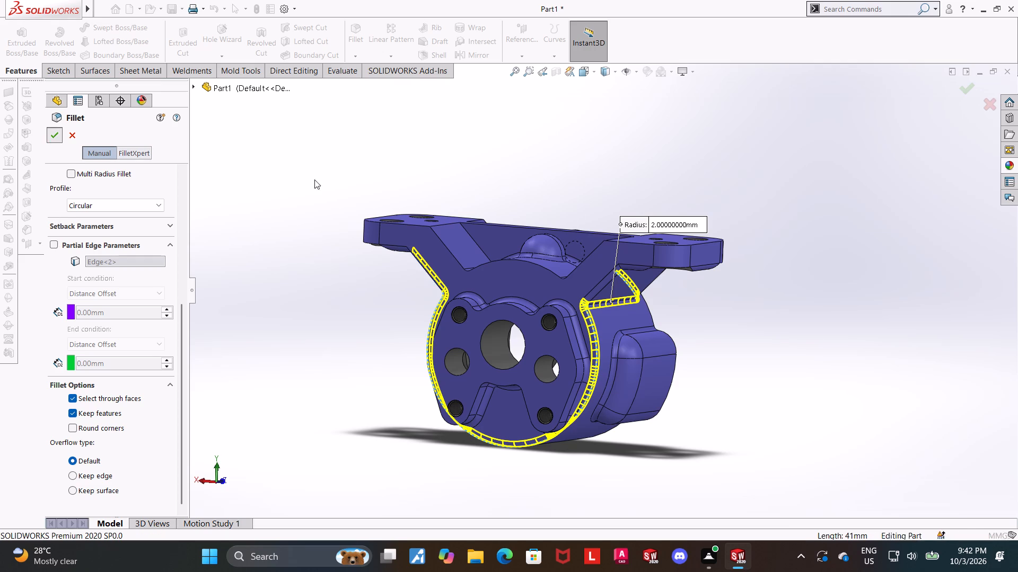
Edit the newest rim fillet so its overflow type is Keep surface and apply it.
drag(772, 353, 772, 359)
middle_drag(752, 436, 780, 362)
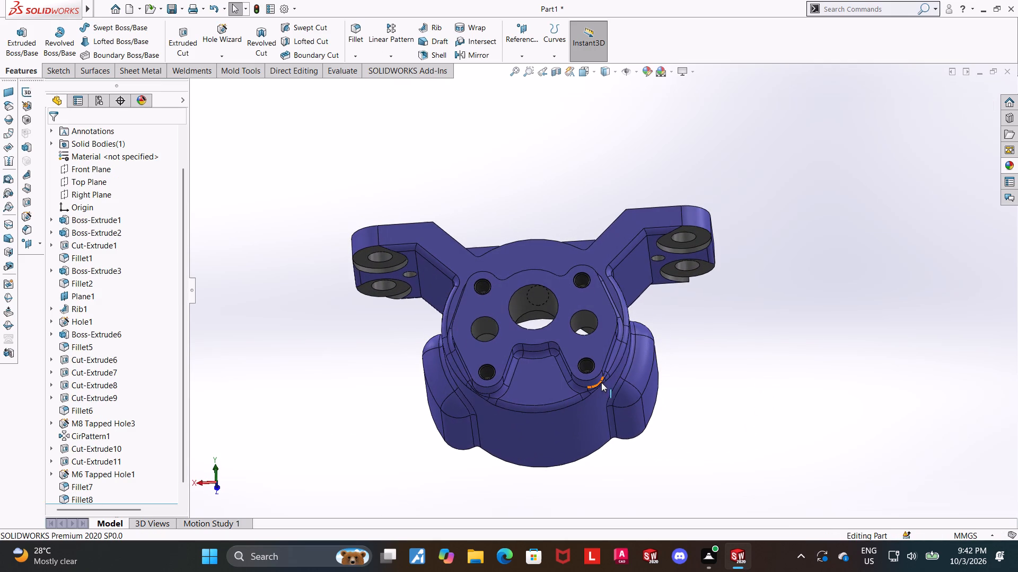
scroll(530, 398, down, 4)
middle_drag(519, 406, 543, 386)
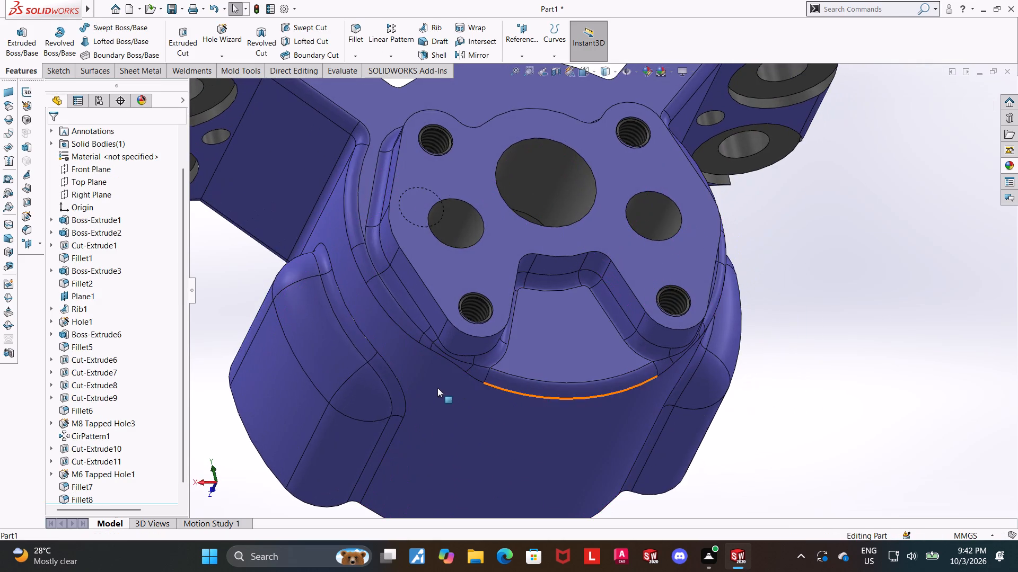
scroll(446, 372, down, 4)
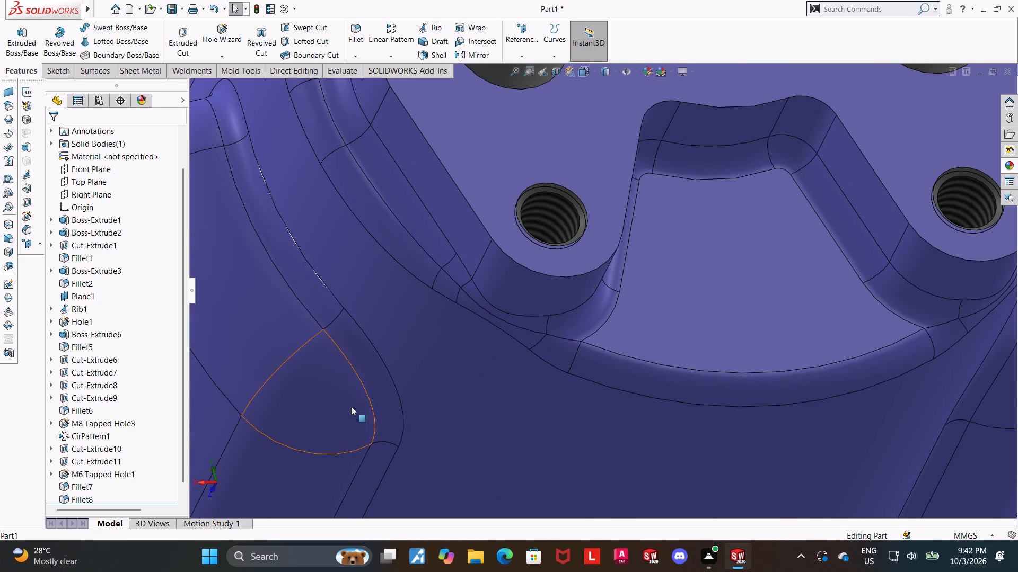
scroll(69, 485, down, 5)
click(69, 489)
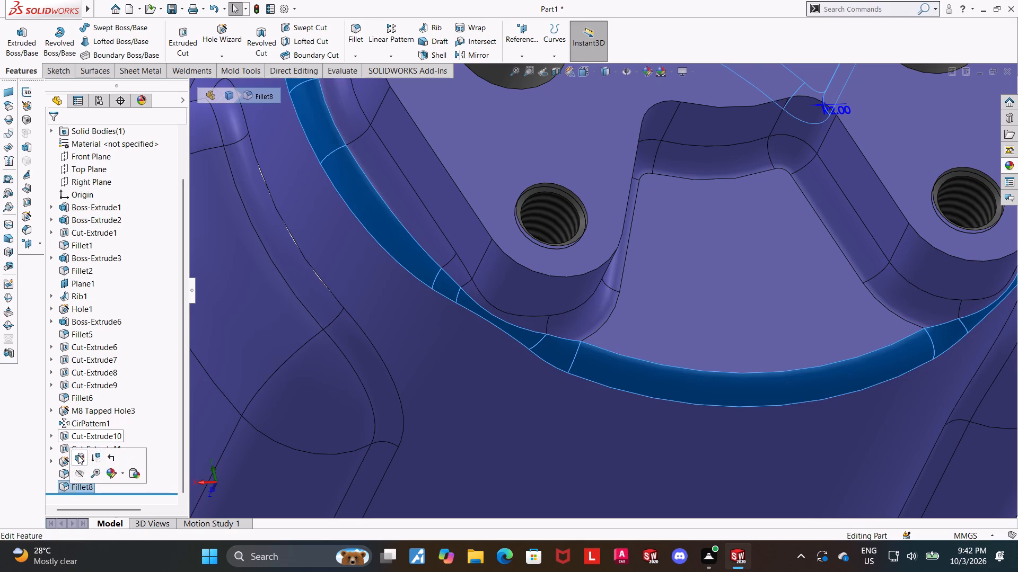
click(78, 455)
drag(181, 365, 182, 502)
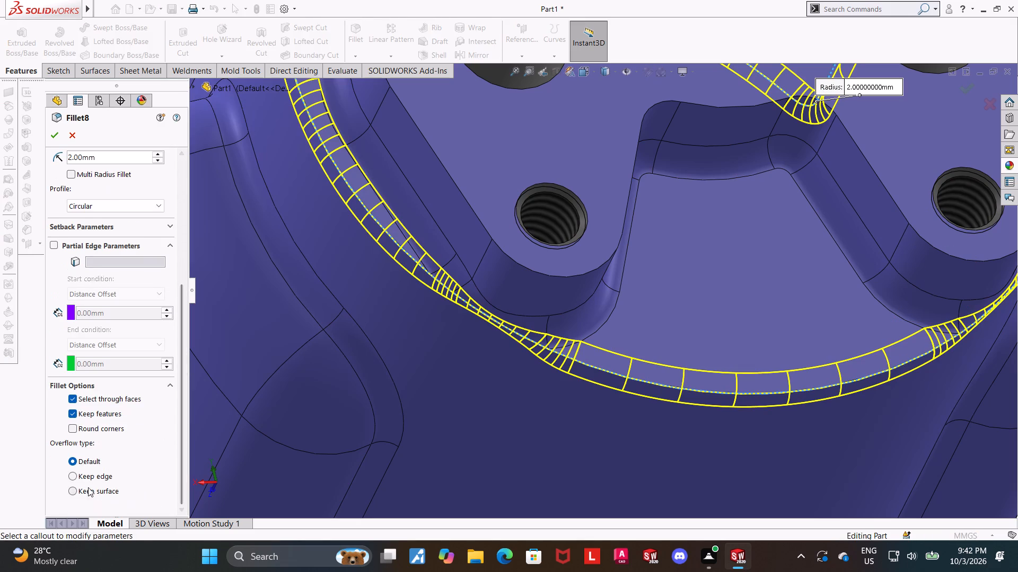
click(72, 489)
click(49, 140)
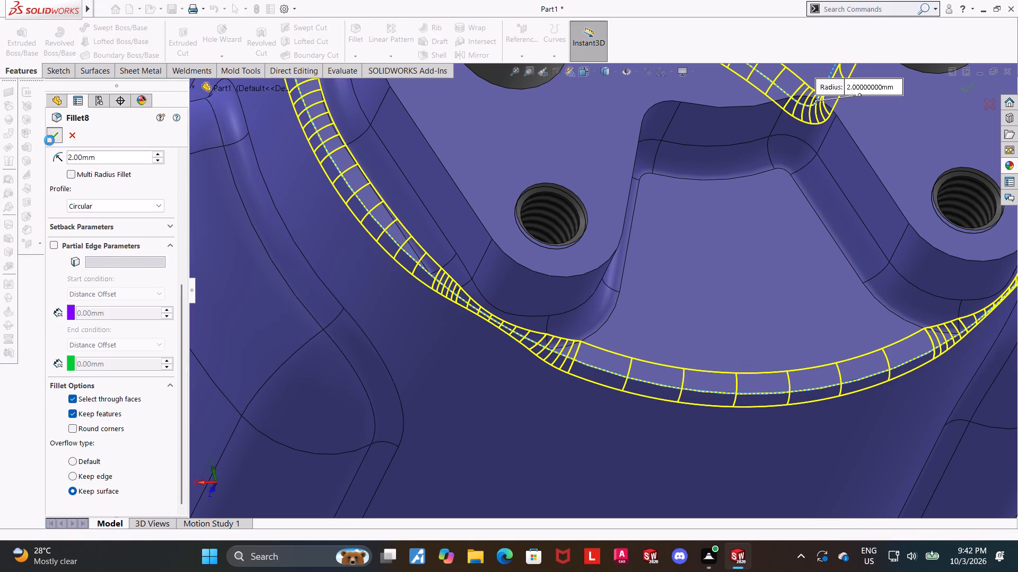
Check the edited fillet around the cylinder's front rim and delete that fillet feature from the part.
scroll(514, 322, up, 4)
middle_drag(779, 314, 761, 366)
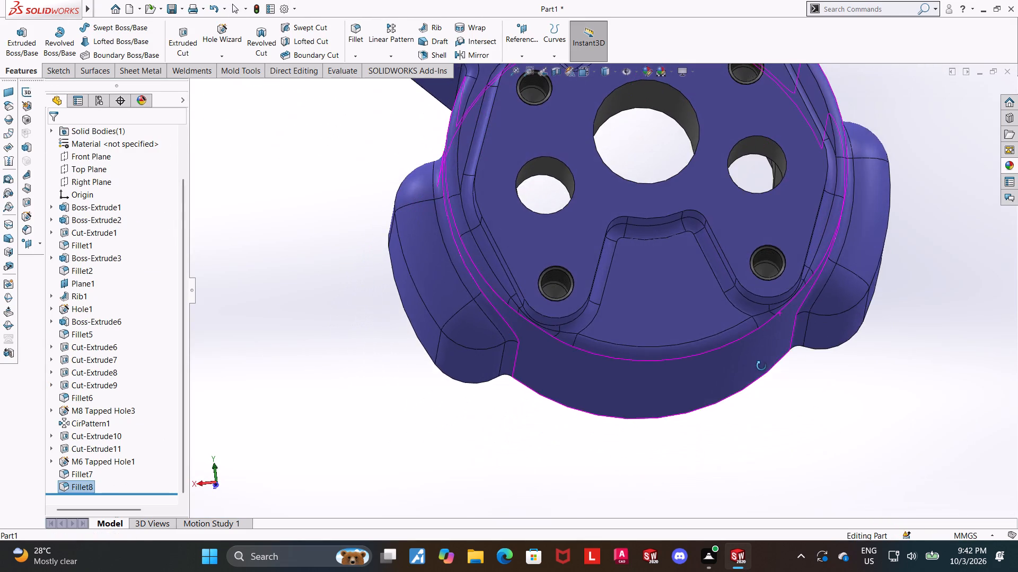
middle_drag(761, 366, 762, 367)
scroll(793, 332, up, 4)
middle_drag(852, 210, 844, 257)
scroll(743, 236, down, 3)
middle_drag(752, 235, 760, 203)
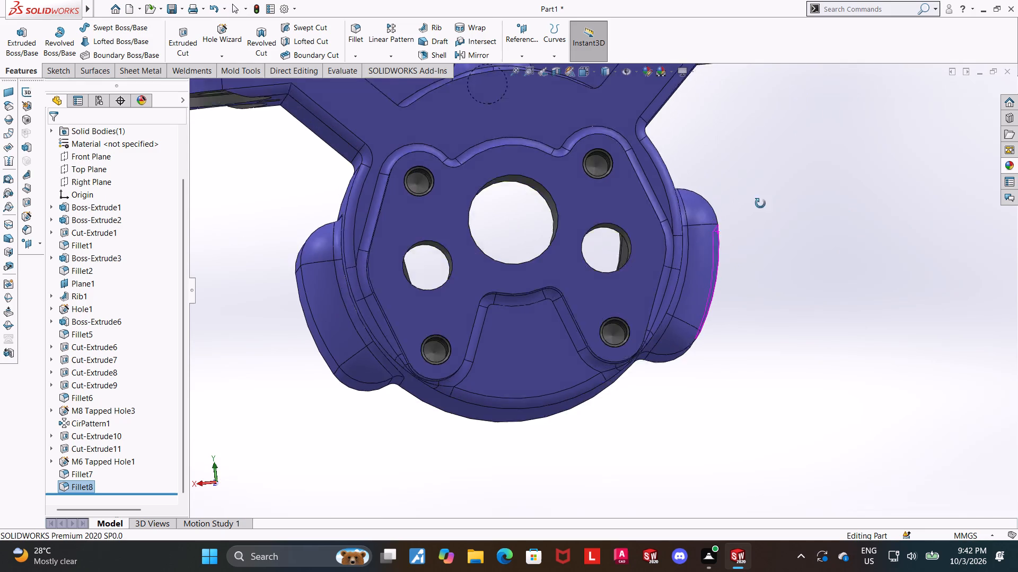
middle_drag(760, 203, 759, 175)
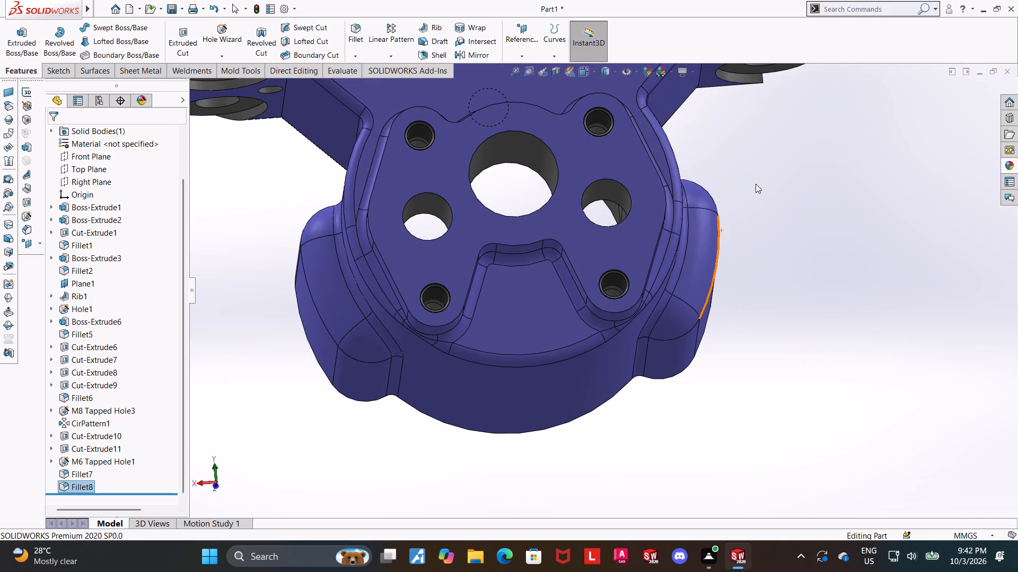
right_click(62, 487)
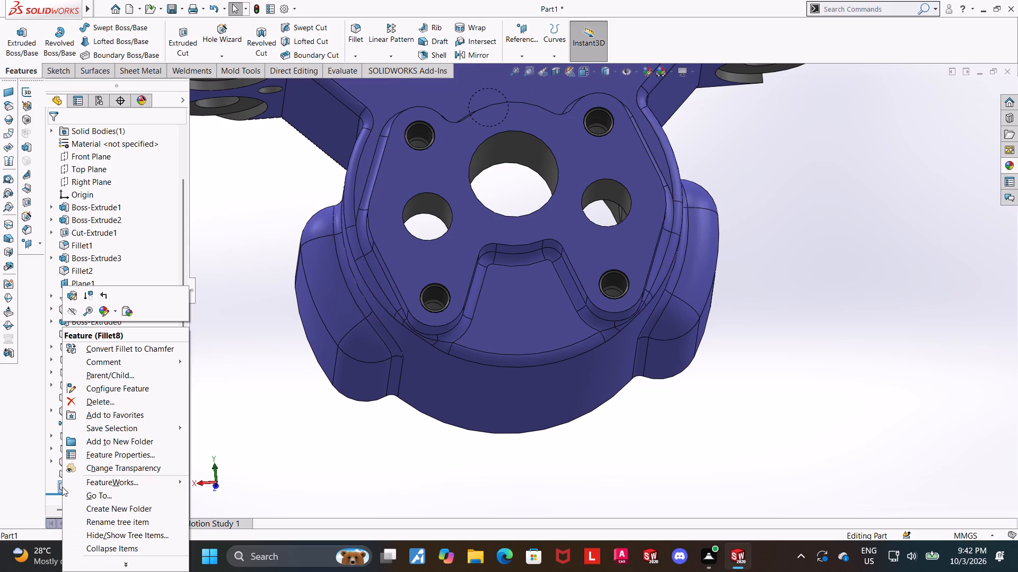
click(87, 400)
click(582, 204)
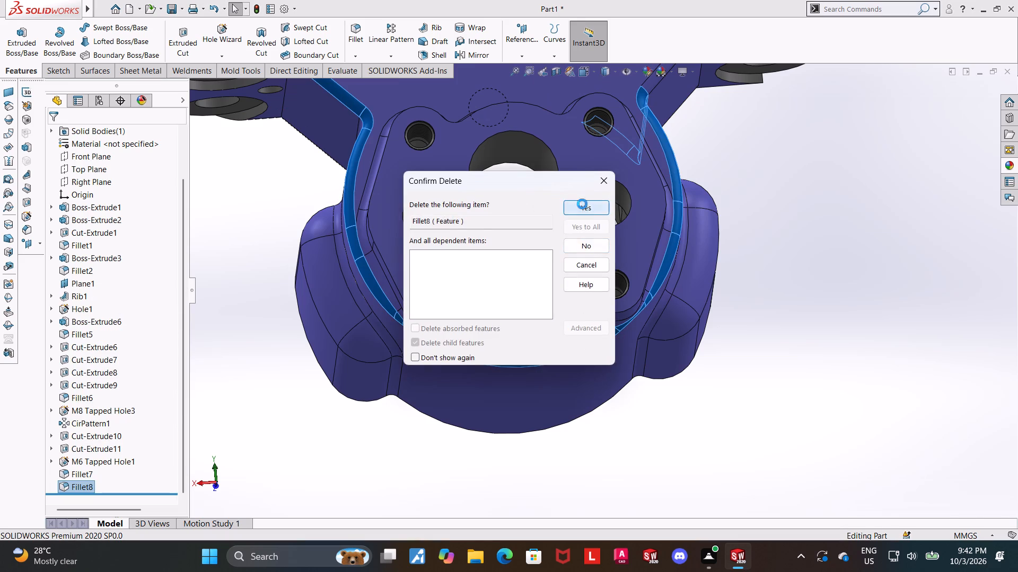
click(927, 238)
Fillet the arm's slanted underside edge and adjoining cylinder rim on the four-threaded-hole side at 2 mm, with overflow type Keep edge.
middle_drag(900, 240, 891, 277)
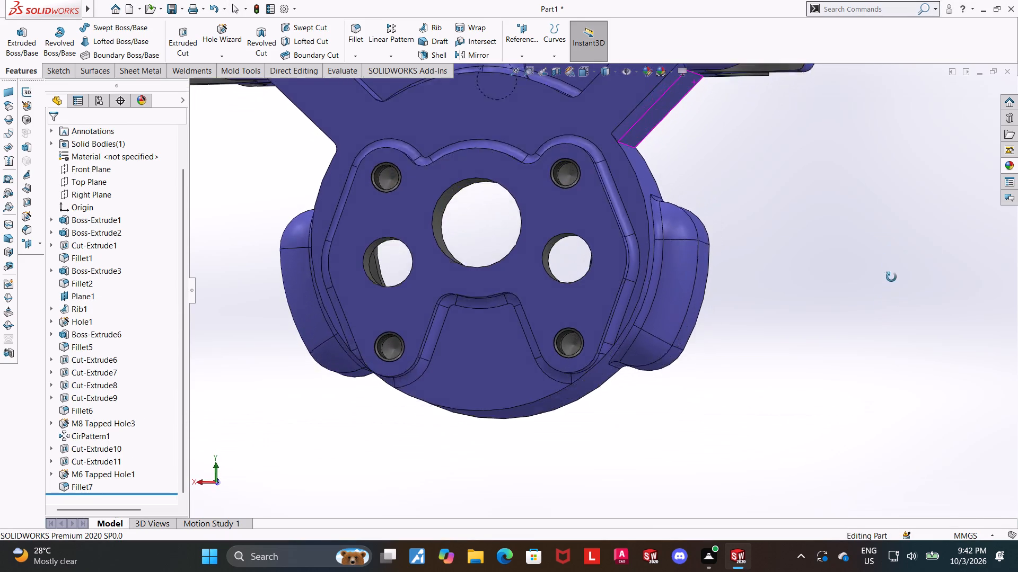
middle_drag(891, 277, 905, 217)
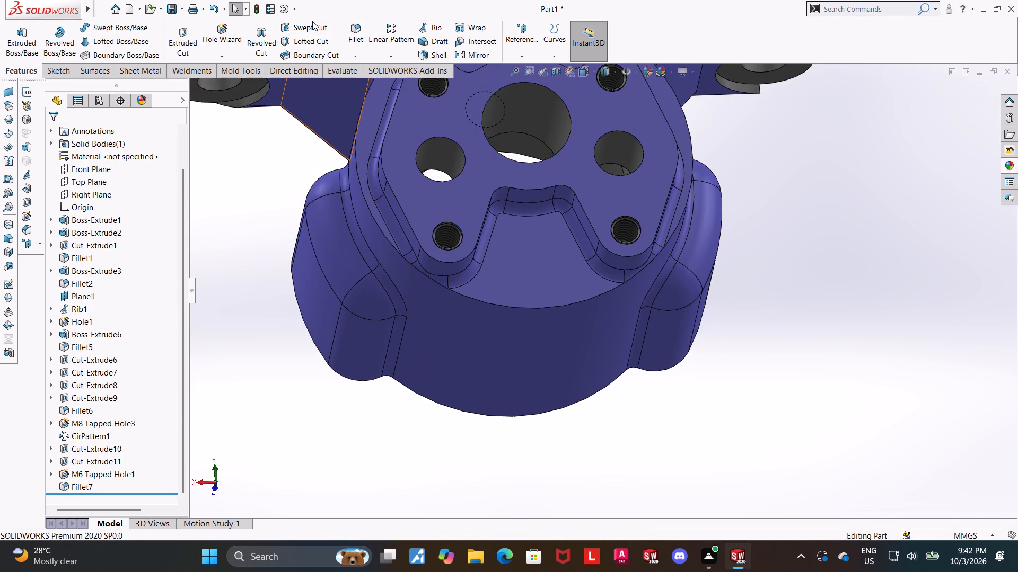
click(352, 26)
scroll(867, 222, up, 3)
middle_drag(830, 198, 843, 257)
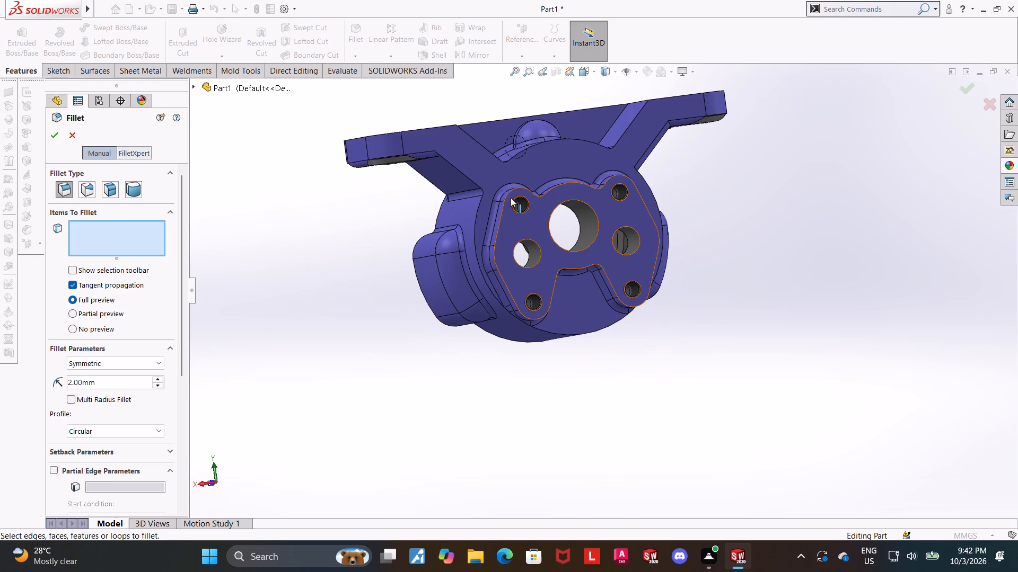
click(467, 177)
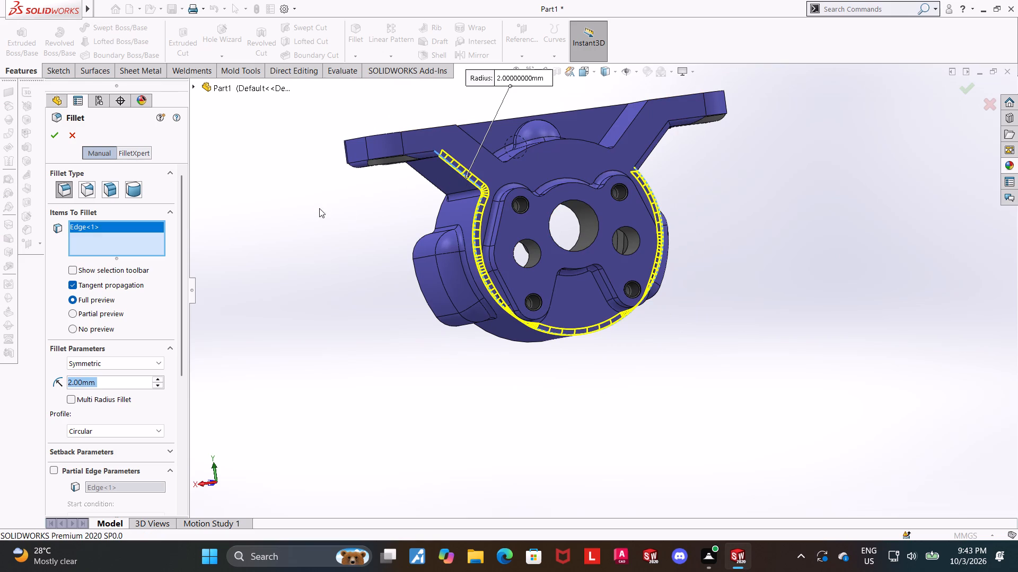
drag(181, 347, 181, 461)
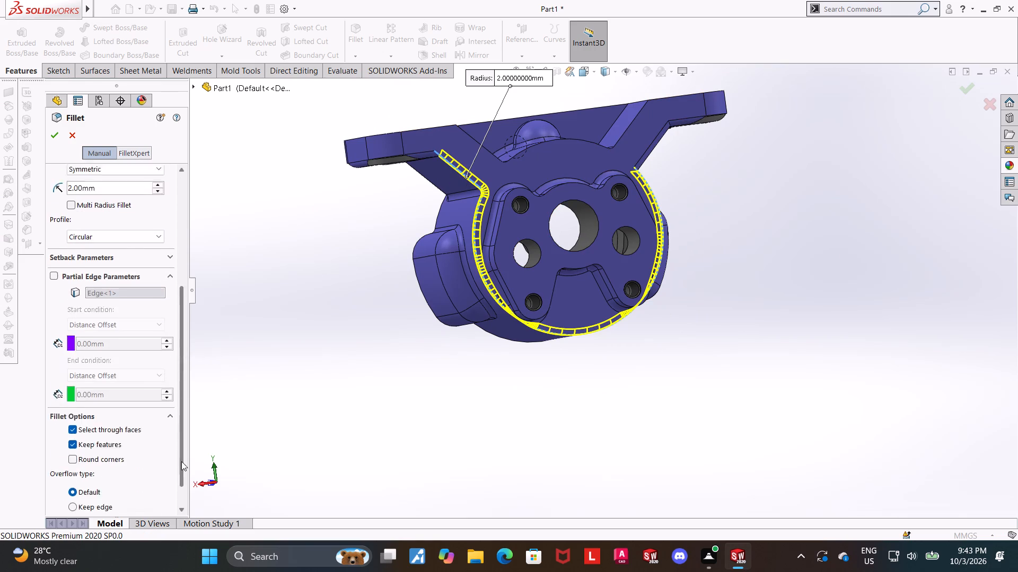
drag(181, 461, 182, 478)
click(71, 490)
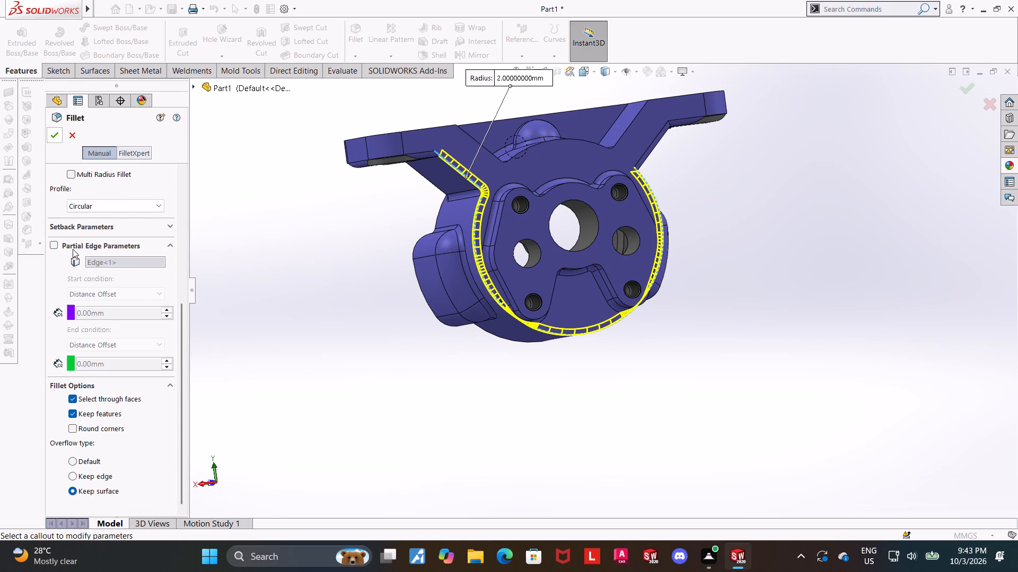
click(73, 477)
click(55, 135)
click(538, 413)
Examine the new rim fillet up close, in the Back view and from around the part, ending in the Isometric view.
scroll(540, 327, down, 5)
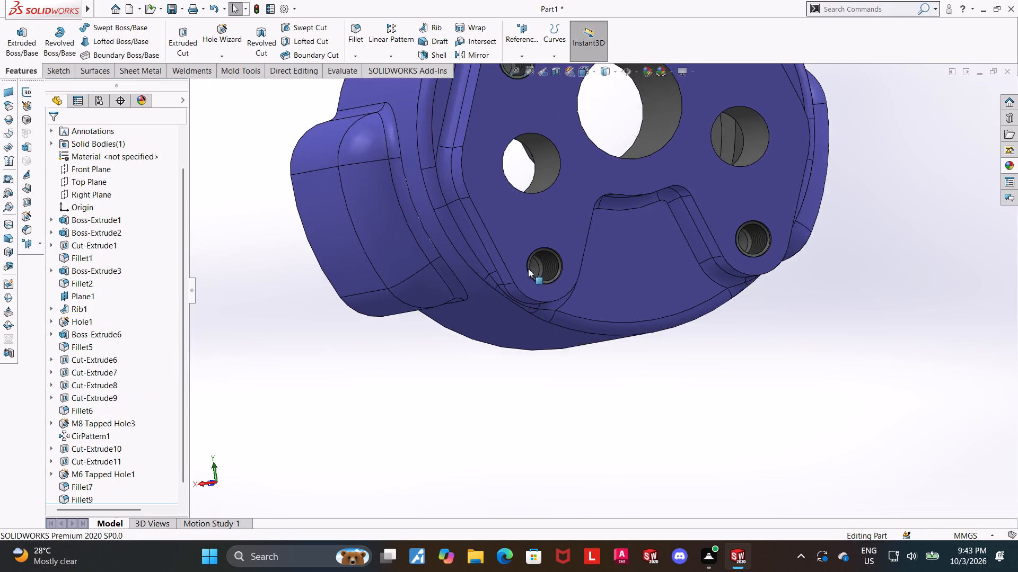
scroll(528, 269, down, 3)
scroll(577, 290, up, 4)
click(581, 78)
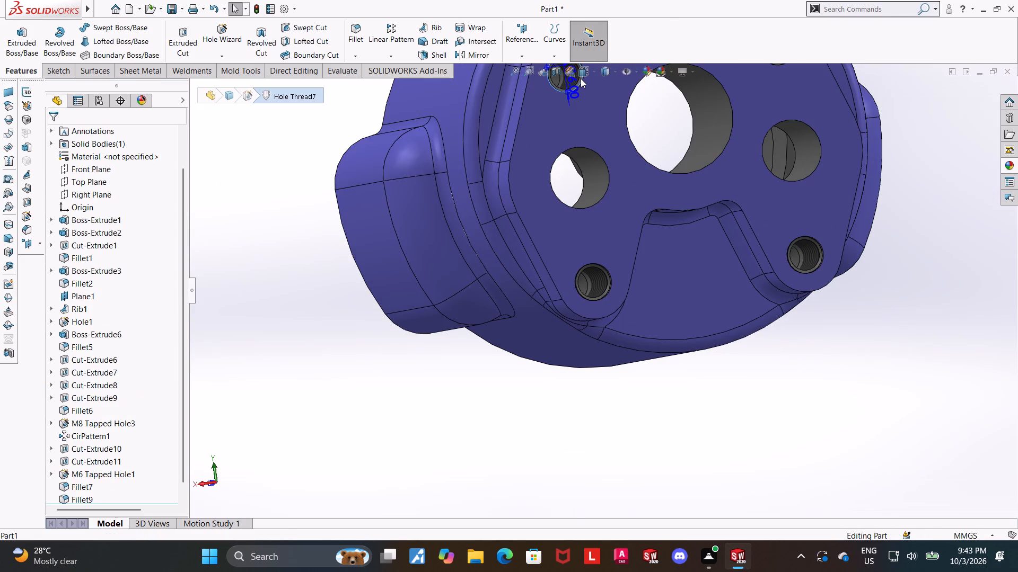
click(584, 73)
click(505, 356)
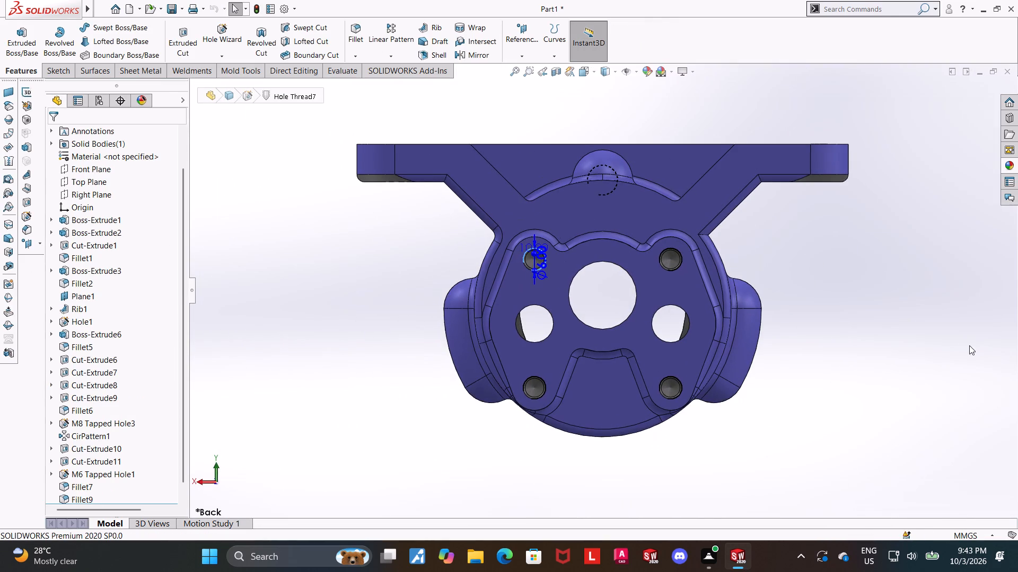
click(960, 345)
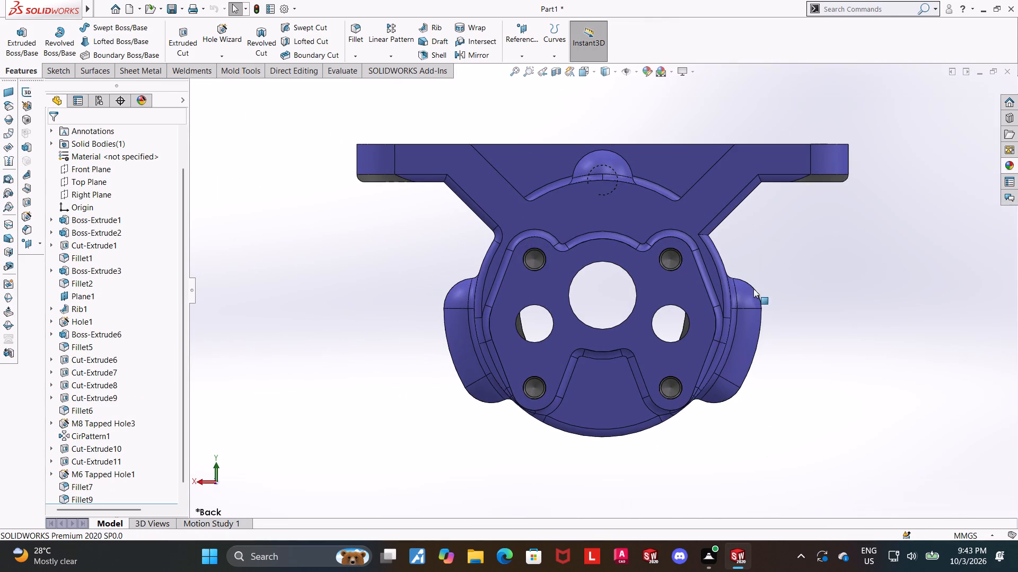
scroll(795, 294, down, 1)
middle_drag(801, 301, 801, 309)
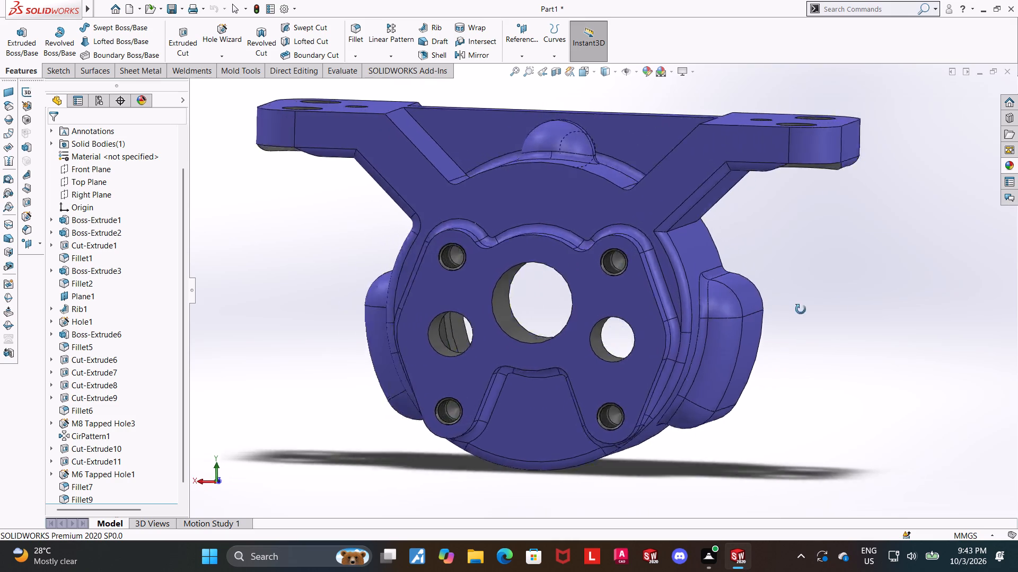
middle_drag(801, 309, 940, 311)
scroll(785, 326, up, 2)
middle_drag(689, 324, 744, 362)
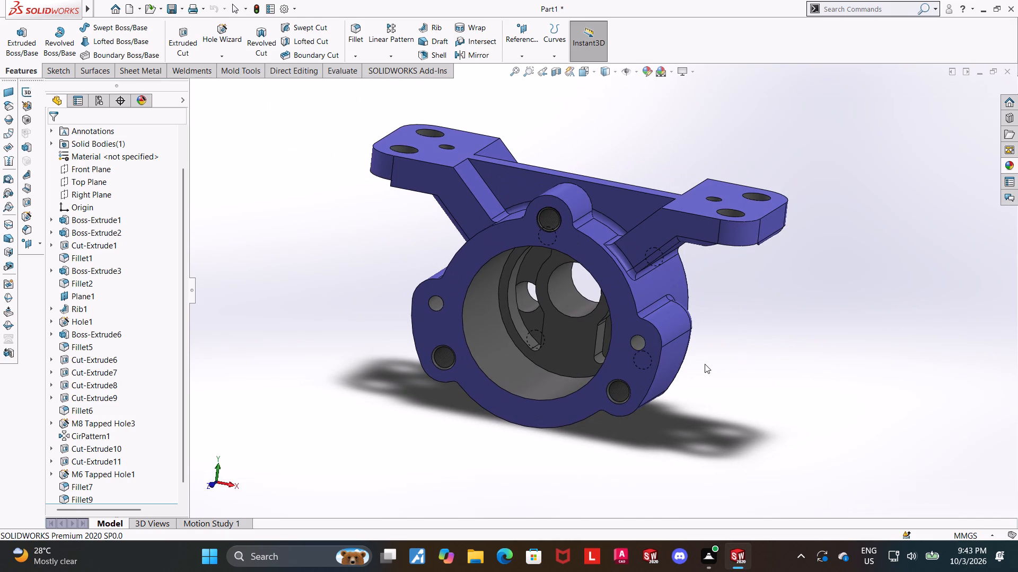
key(ctrl+7)
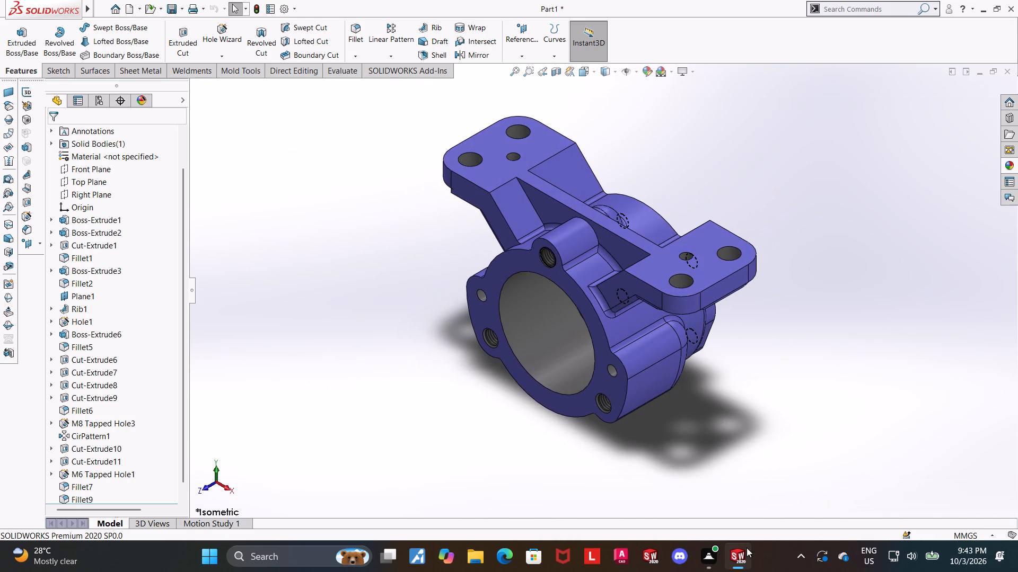
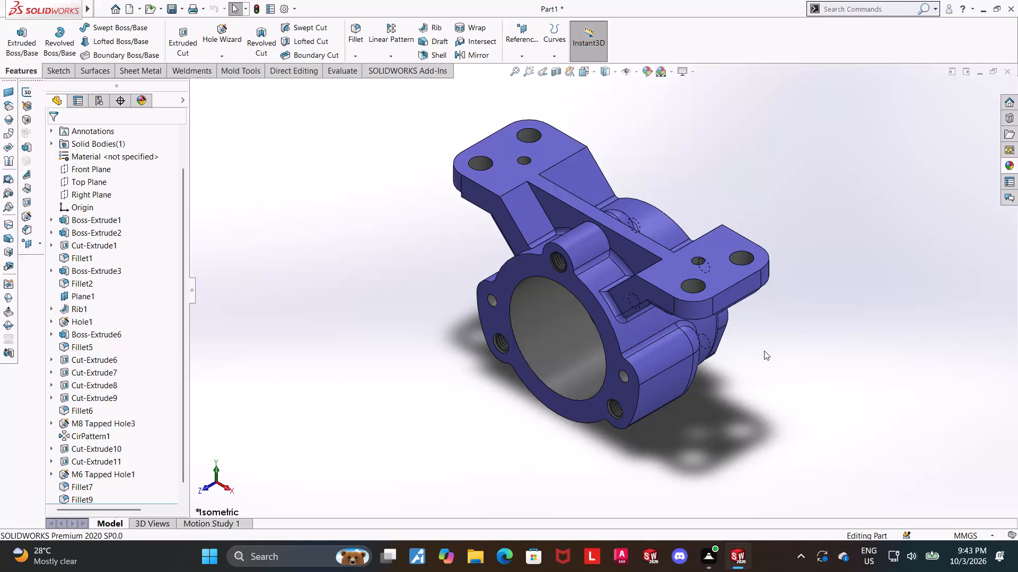
Save the part as a SOLIDWORKS Part file named "flanged pump housing" in the Downloads folder.
middle_drag(759, 351, 840, 227)
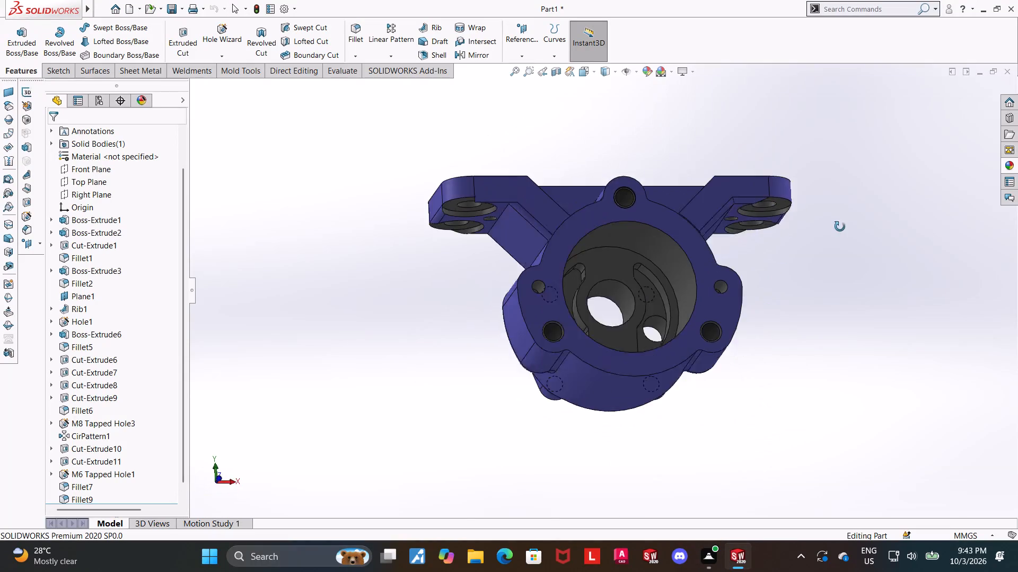
middle_drag(840, 227, 836, 274)
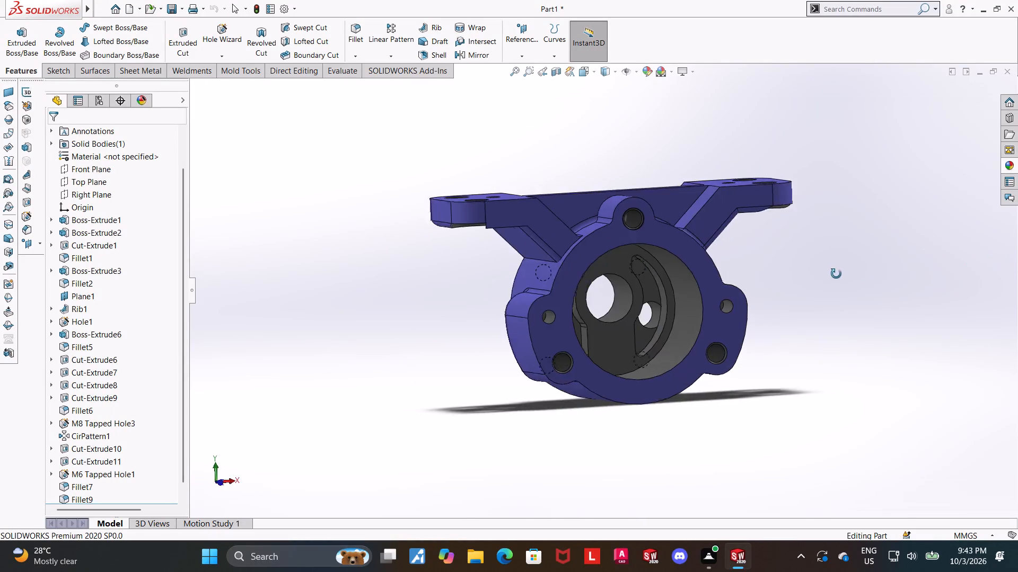
middle_drag(836, 274, 810, 330)
key(ctrl+7)
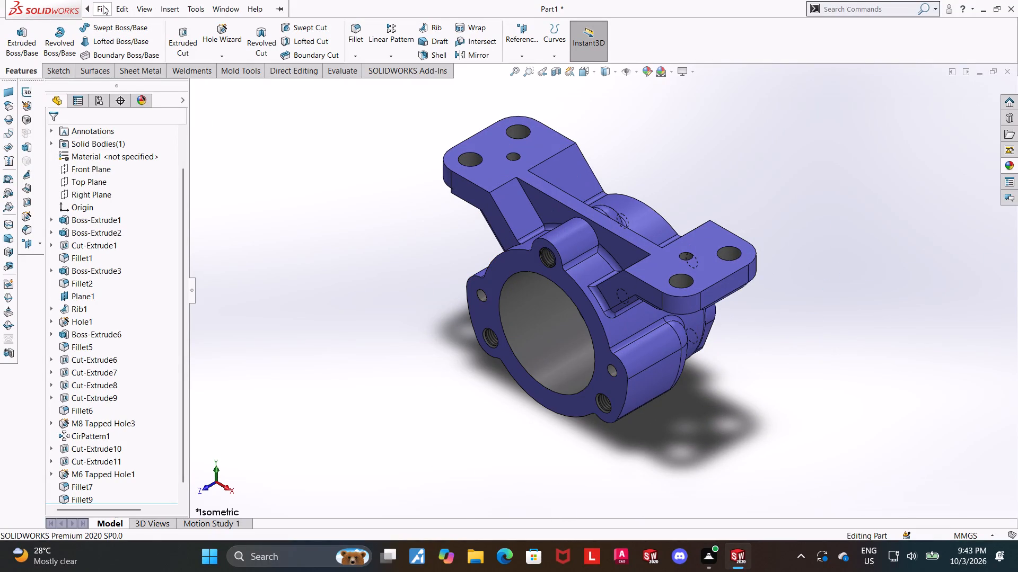
click(121, 140)
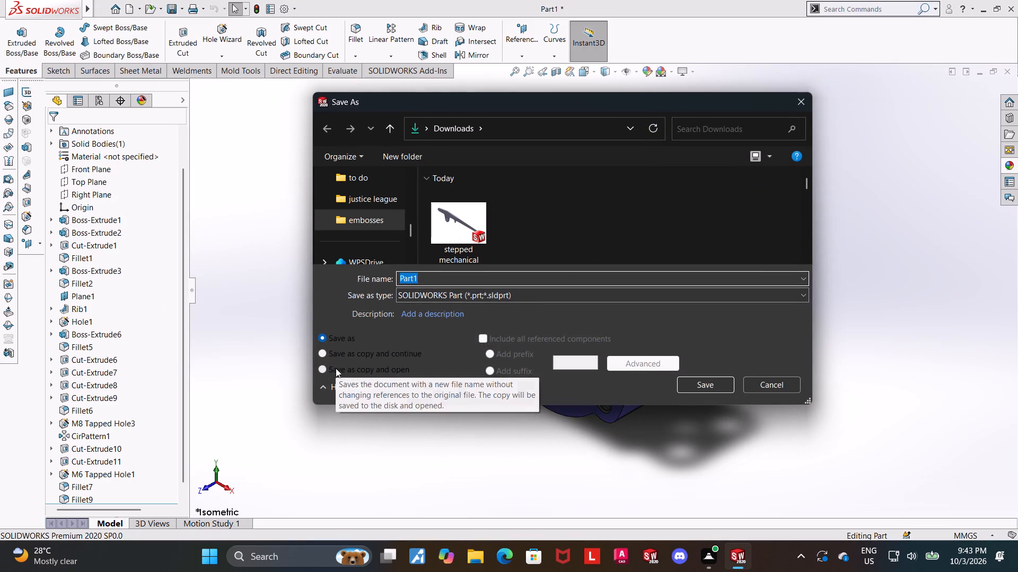
text(flanged pump housing)
key(space)
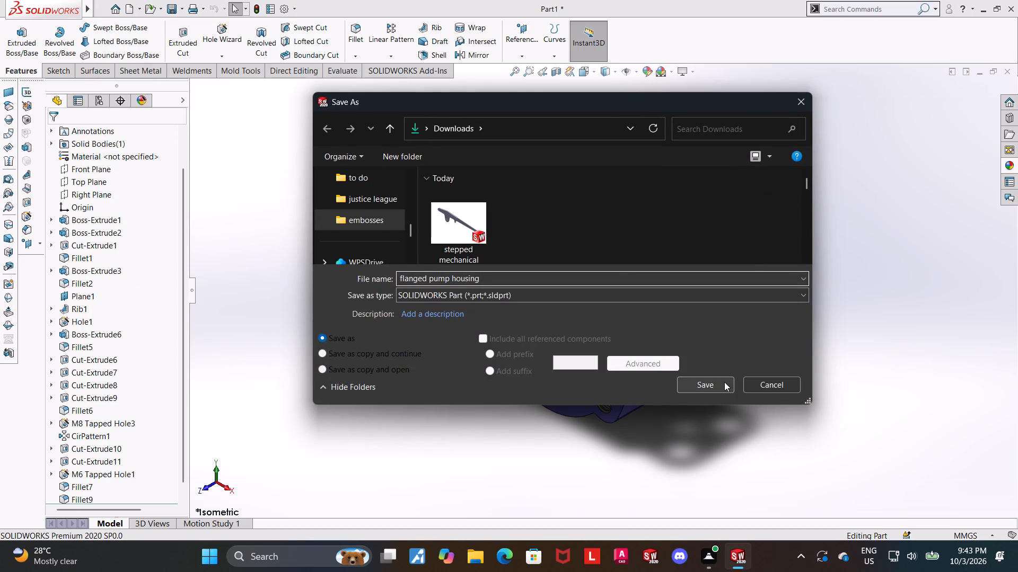
click(724, 382)
Save a PDF copy of the part in the Downloads folder under the name "flanged pump housing".
scroll(630, 283, down, 1)
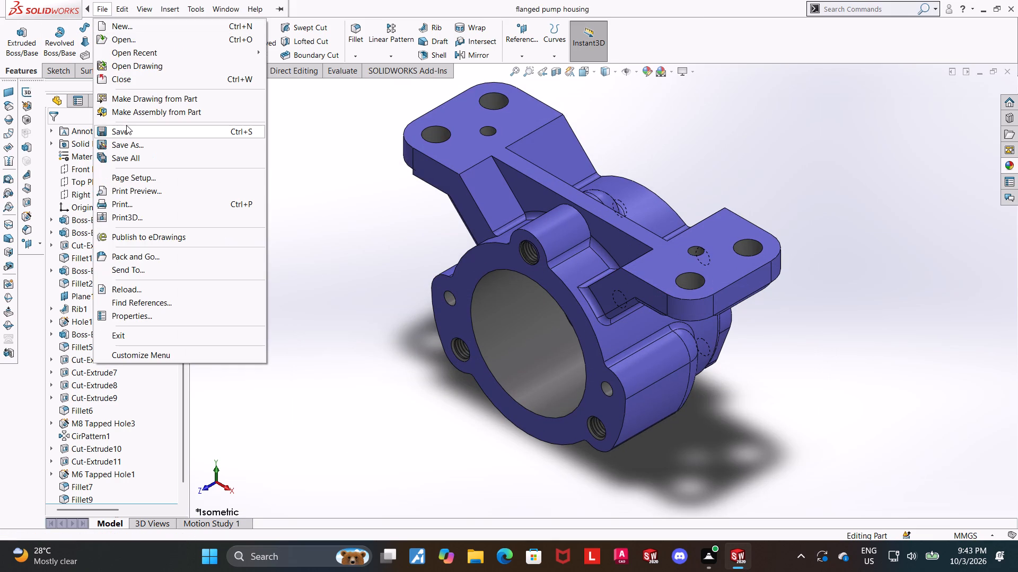
click(132, 142)
click(453, 307)
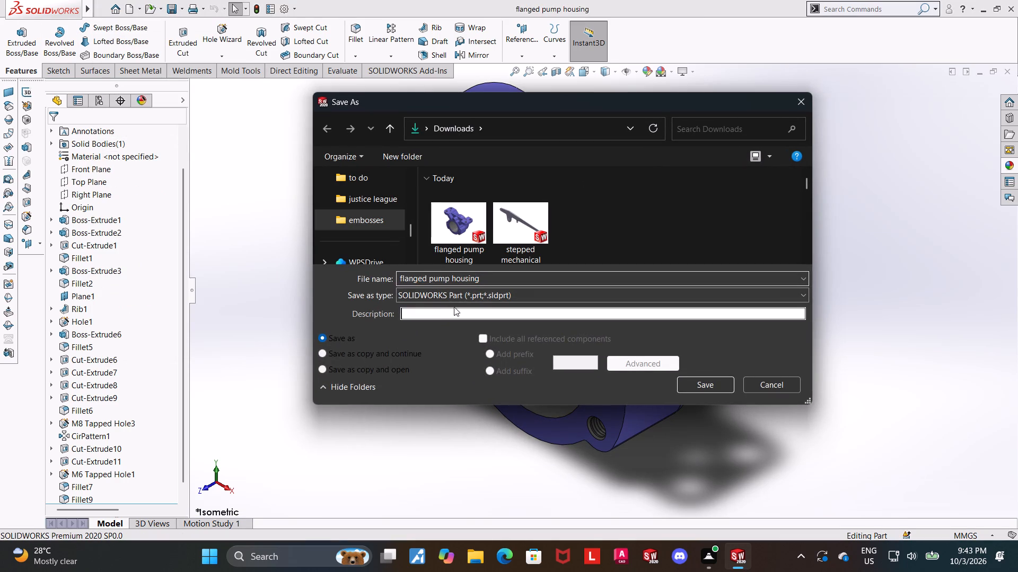
click(454, 301)
click(508, 76)
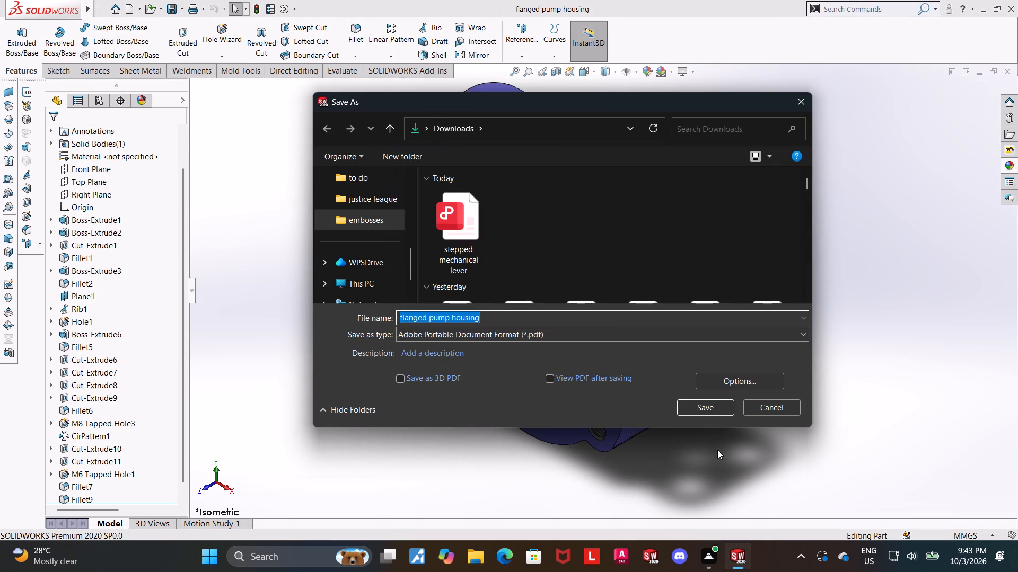
click(708, 407)
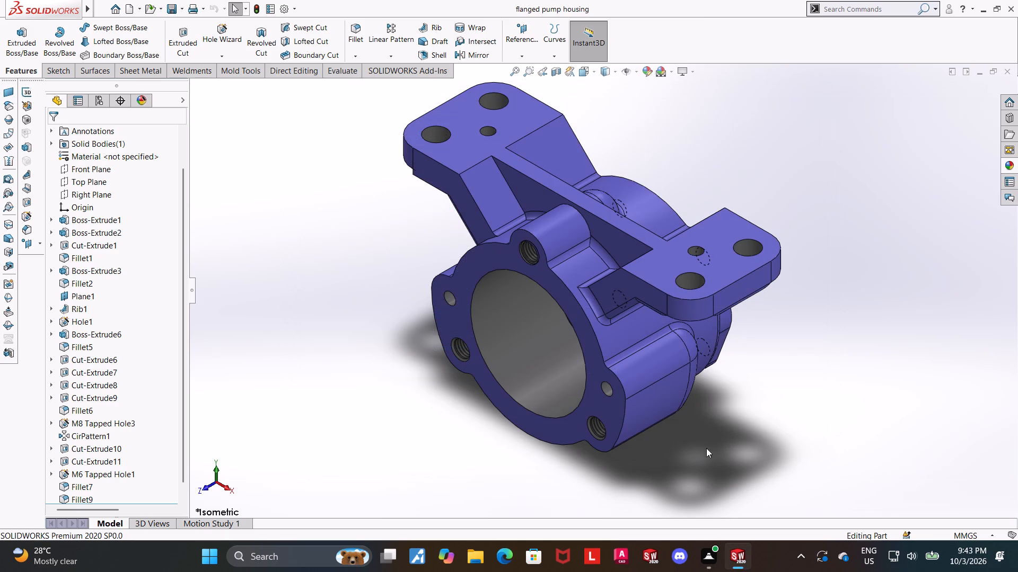